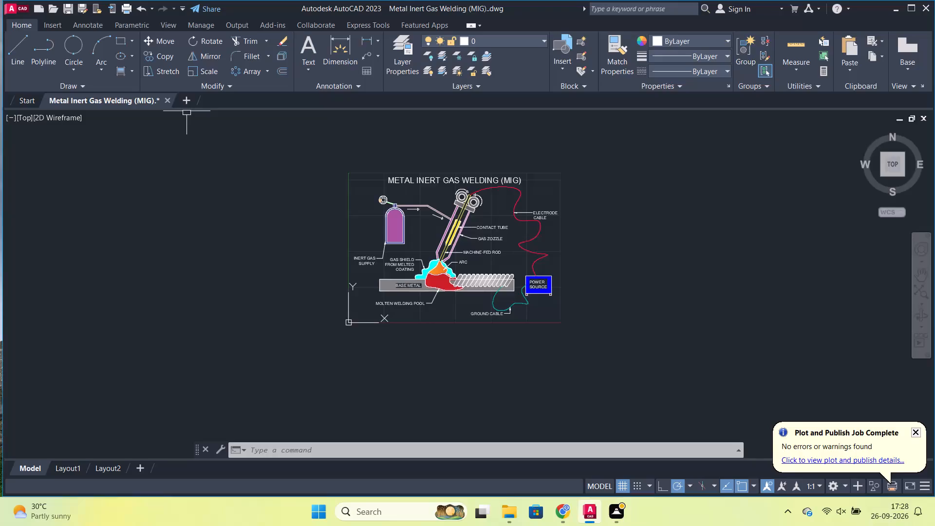
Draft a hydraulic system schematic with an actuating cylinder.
Create a new blank drawing alongside the open Metal Inert Gas Welding (MIG) drawing.
click(186, 103)
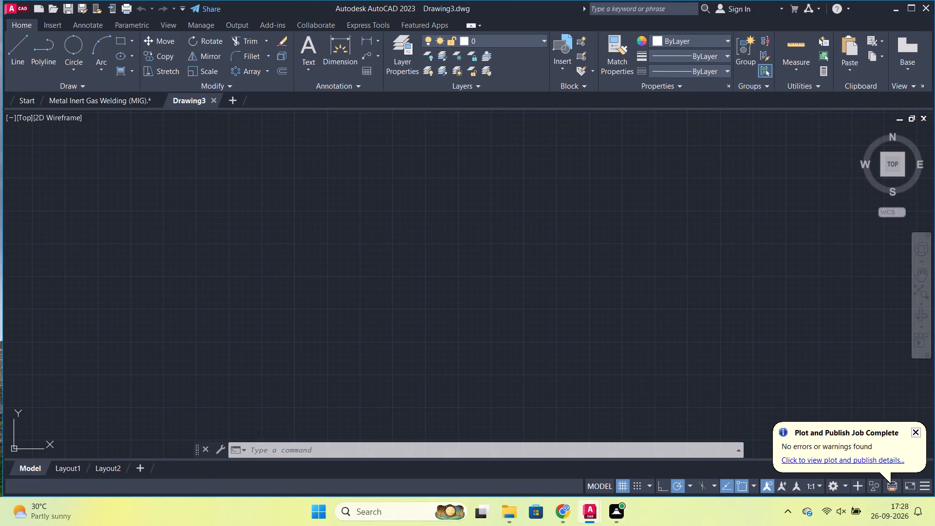
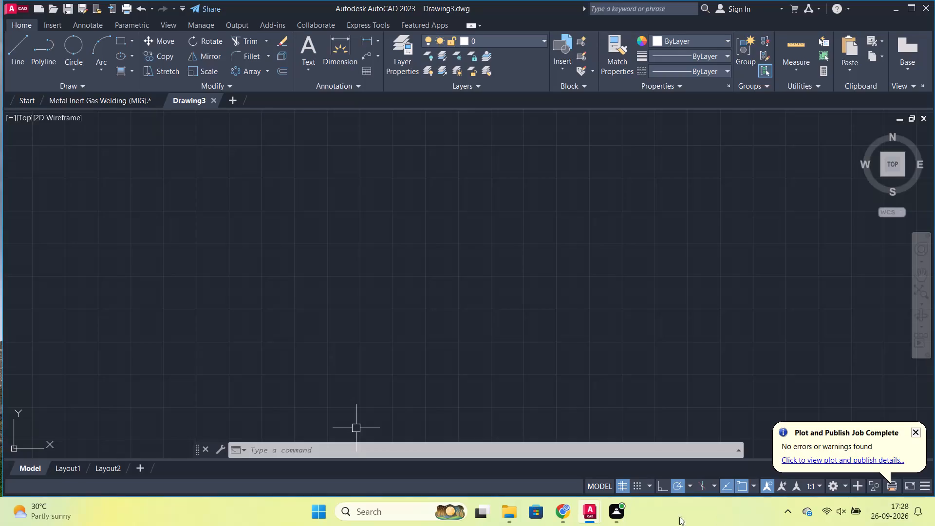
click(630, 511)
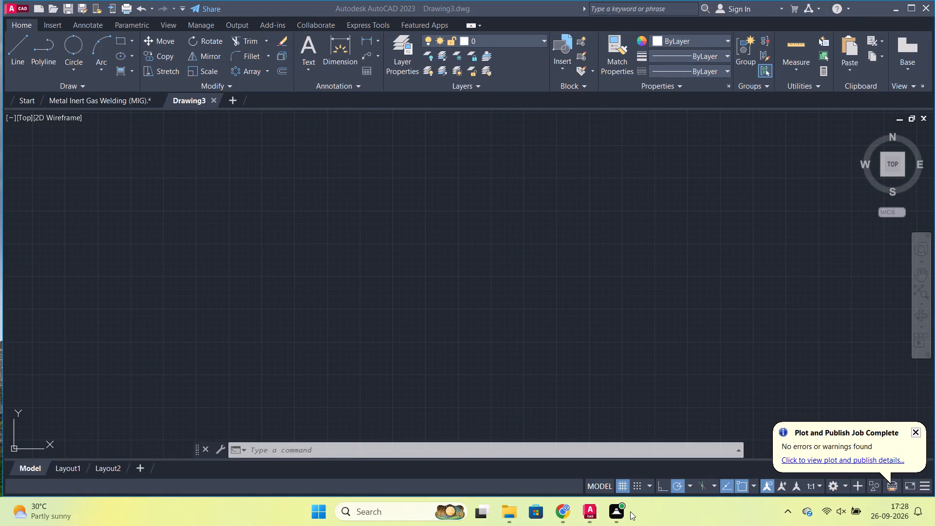
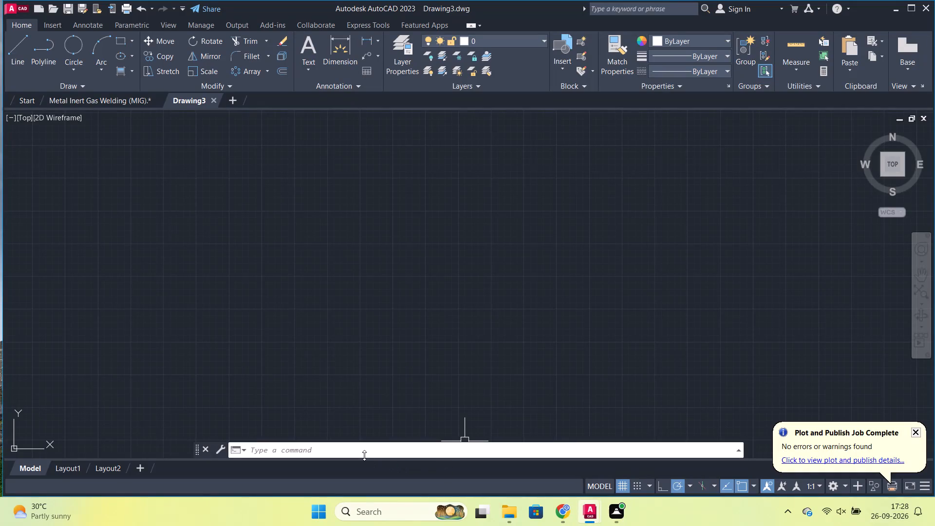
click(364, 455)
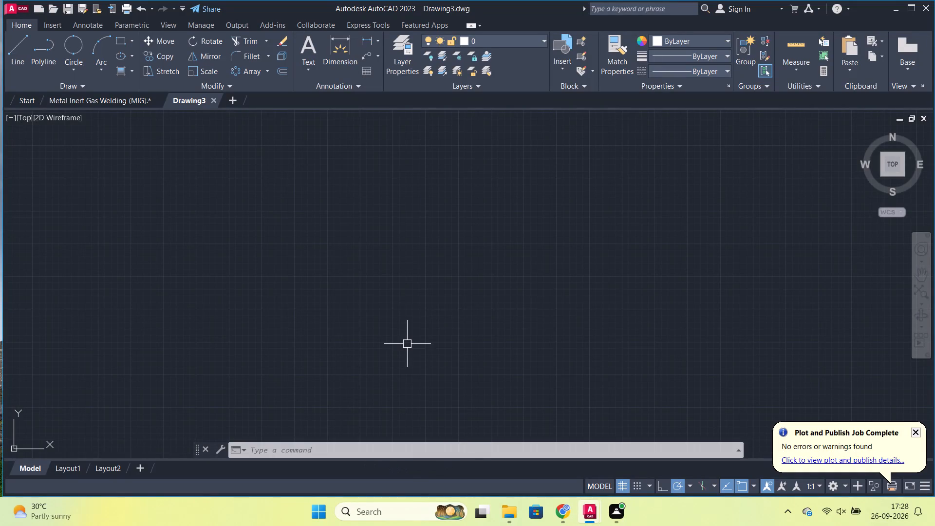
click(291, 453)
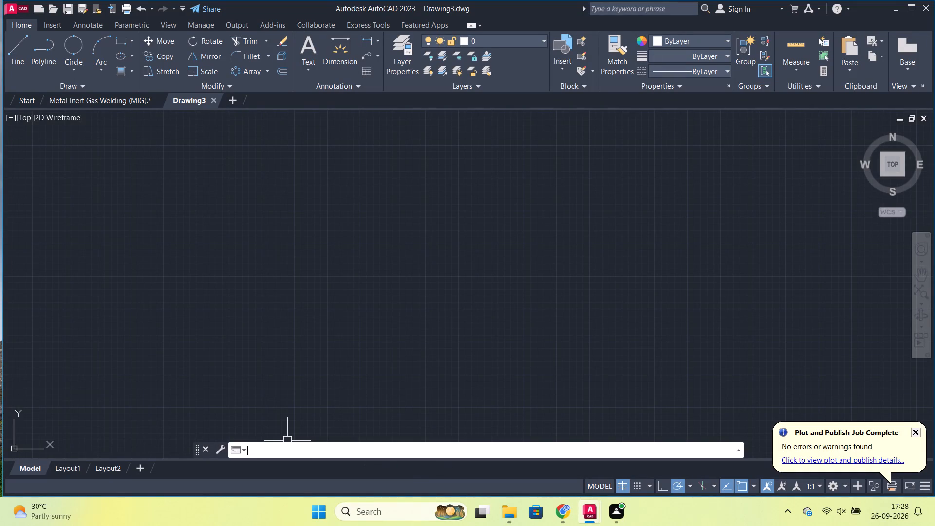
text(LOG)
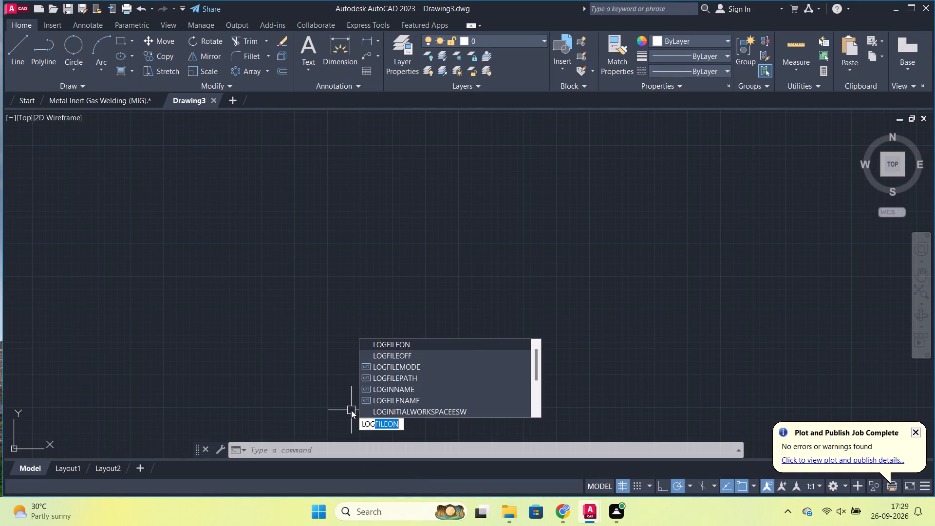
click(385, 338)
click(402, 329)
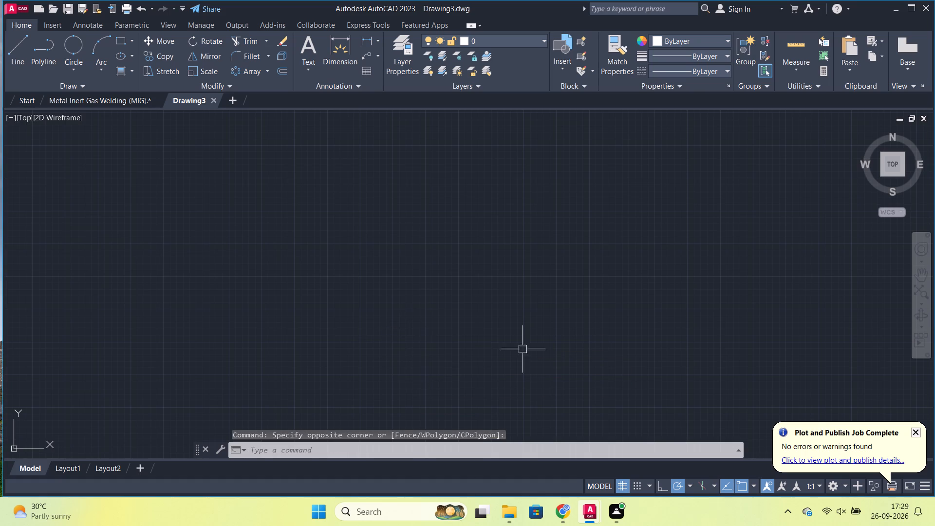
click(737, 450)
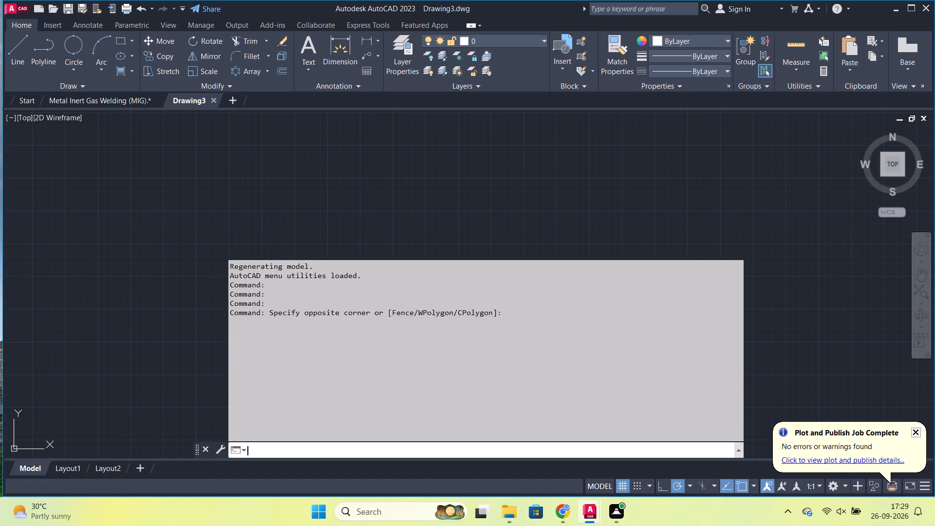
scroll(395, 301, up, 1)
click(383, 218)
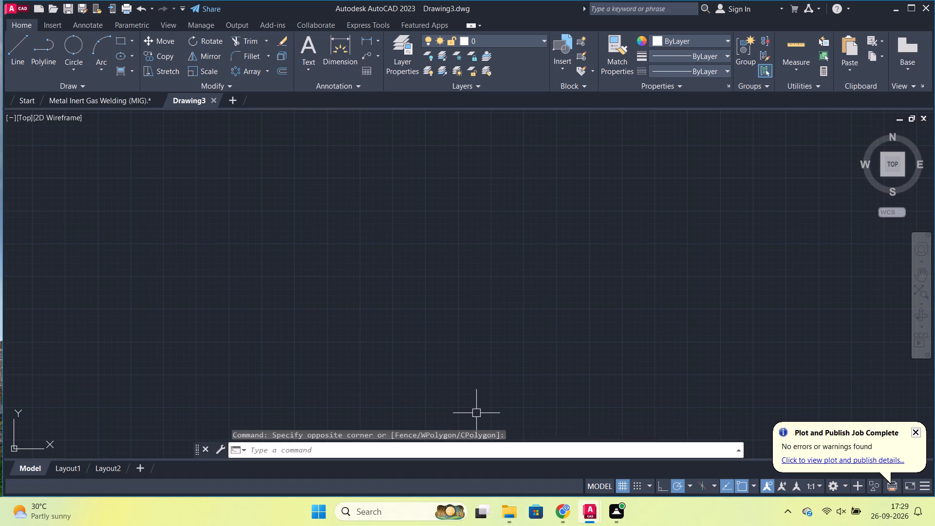
Turn on command logging for the drawing by running LOGFILEON.
click(355, 454)
text(LOG)
click(556, 301)
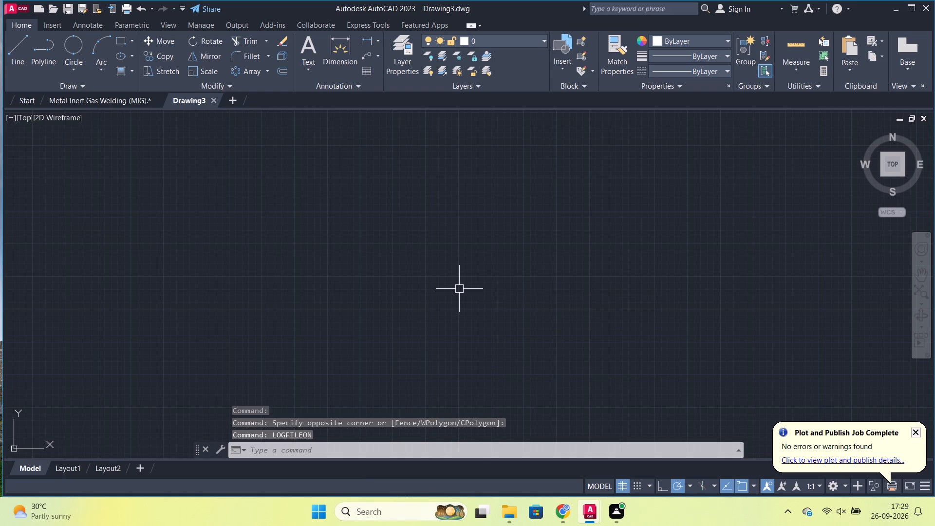
Set the model space limits from 0,0 to 297,210.
text(LIMIT)
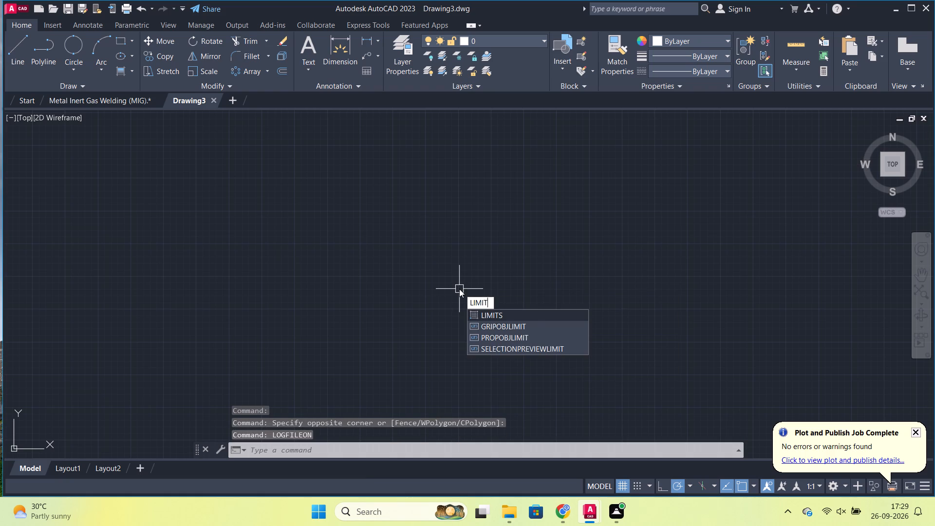
click(512, 319)
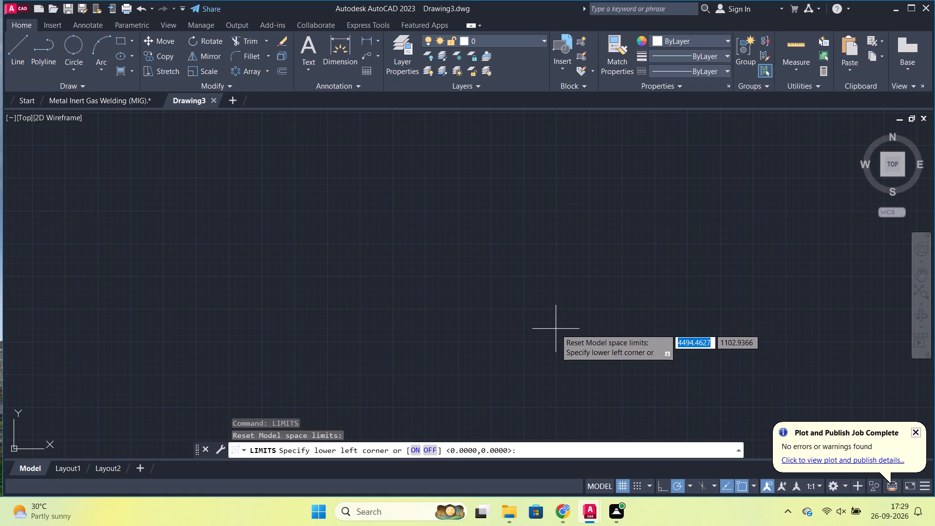
text(0,0)
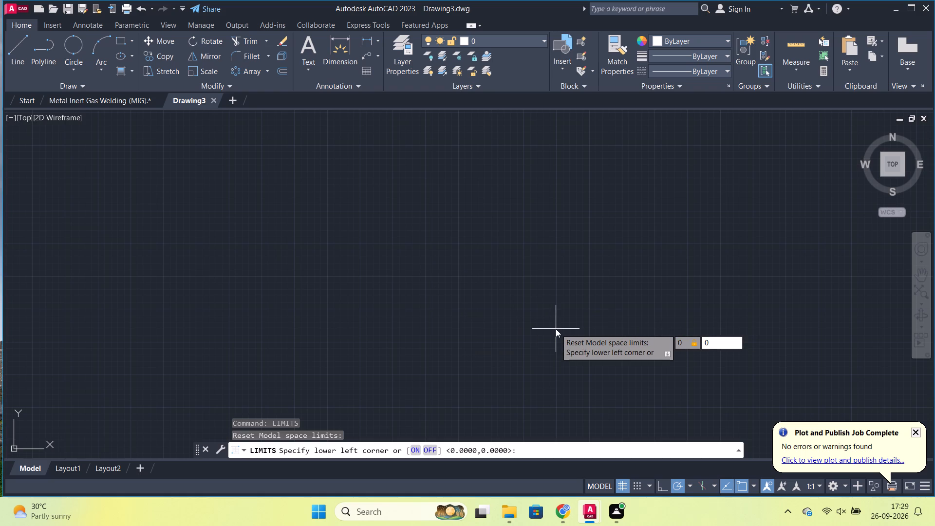
key(Return)
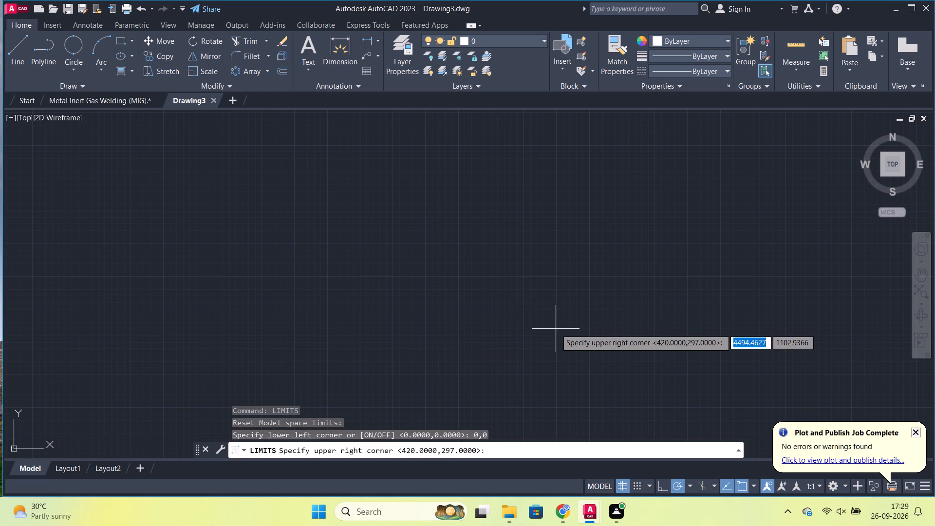
text(297)
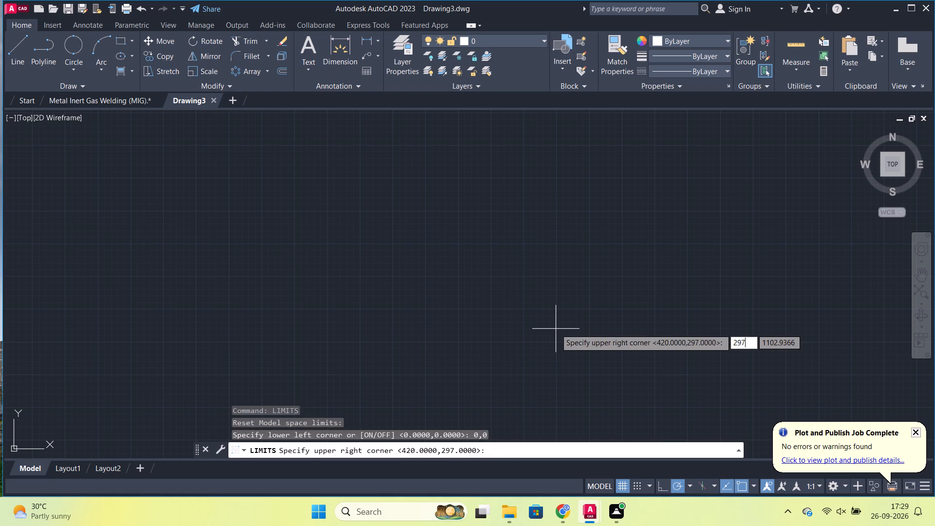
text(,210)
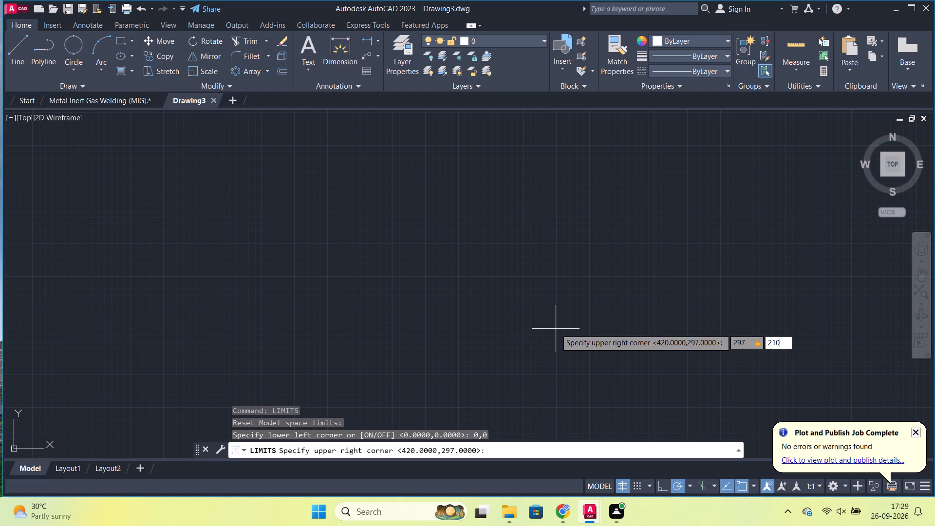
key(Return)
Turn off the display of the grid beyond the drawing limits in the drafting settings.
key(z)
key(Return)
key(e)
key(Return)
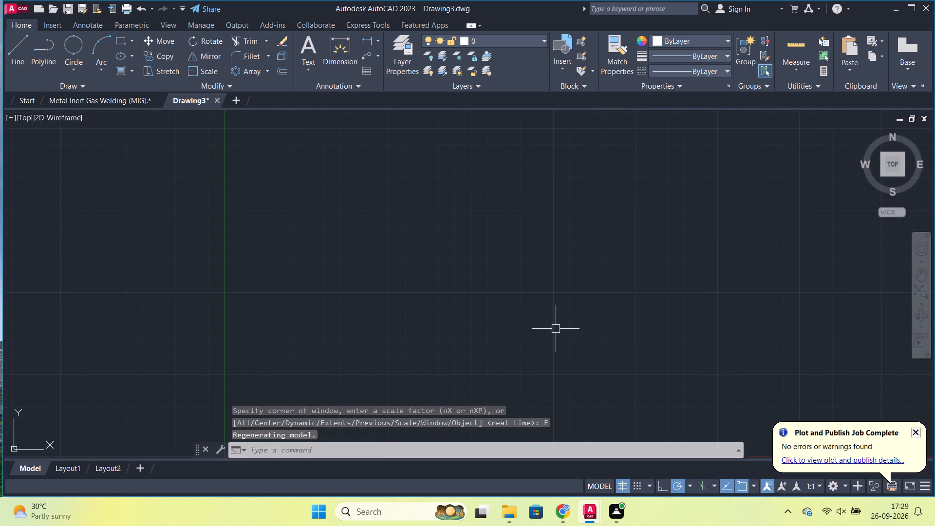
key(f)
key(BackSpace)
text(DS)
key(Return)
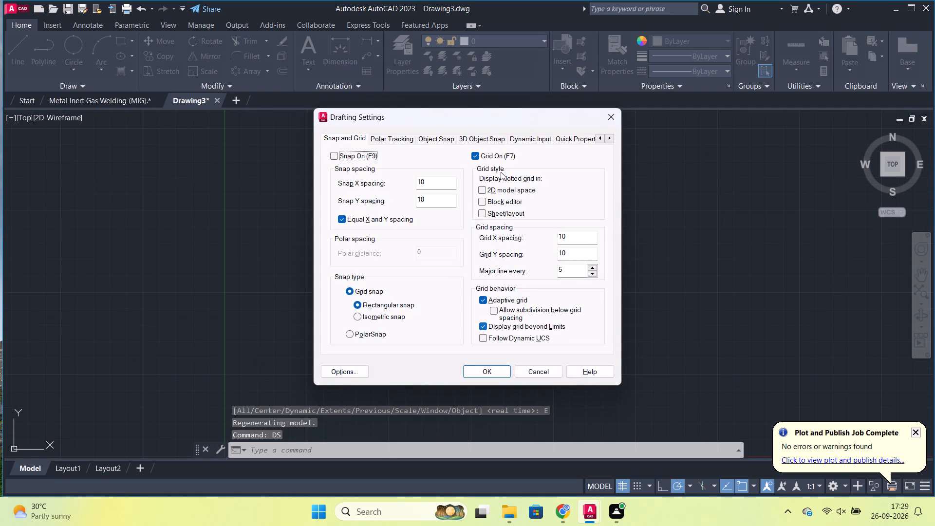
click(481, 322)
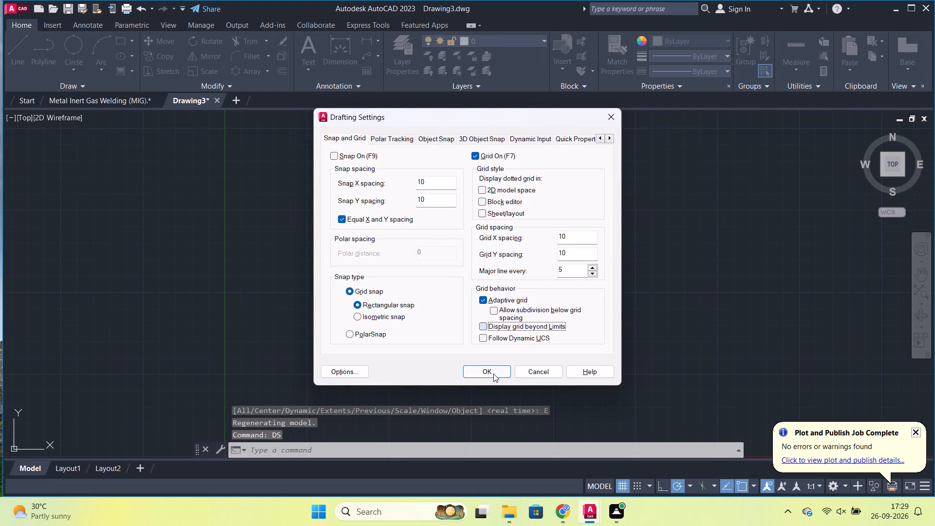
click(493, 374)
Draw a rectangle about 37 by 25 units near the upper-left corner of the grid area.
scroll(523, 283, down, 1)
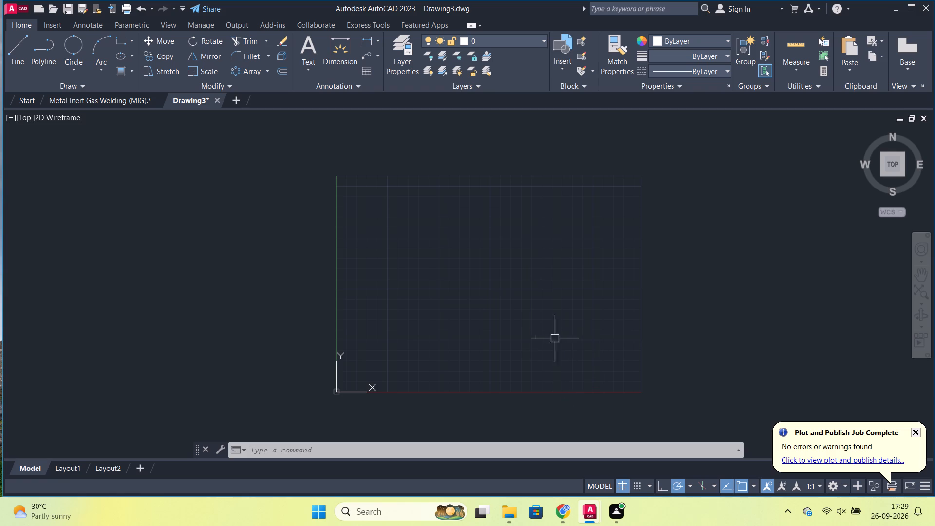
scroll(516, 338, up, 1)
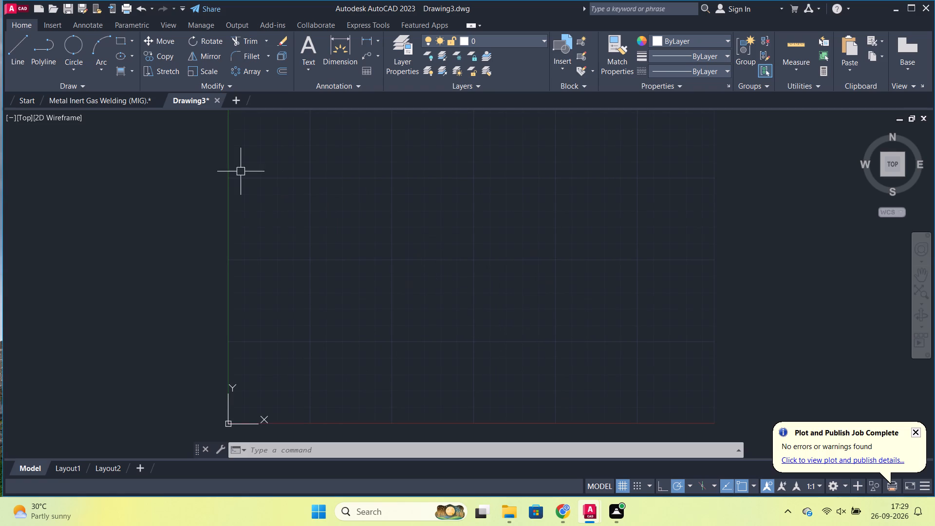
click(123, 39)
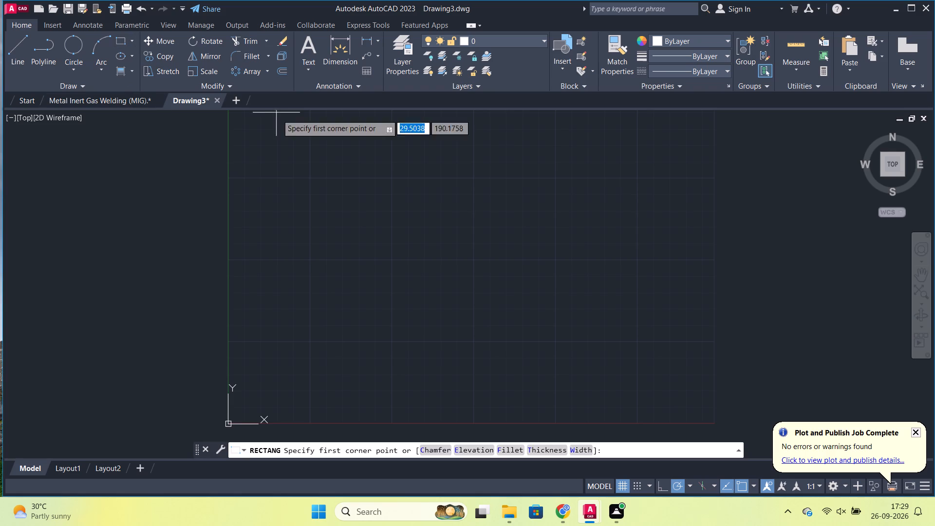
middle_drag(299, 177, 314, 250)
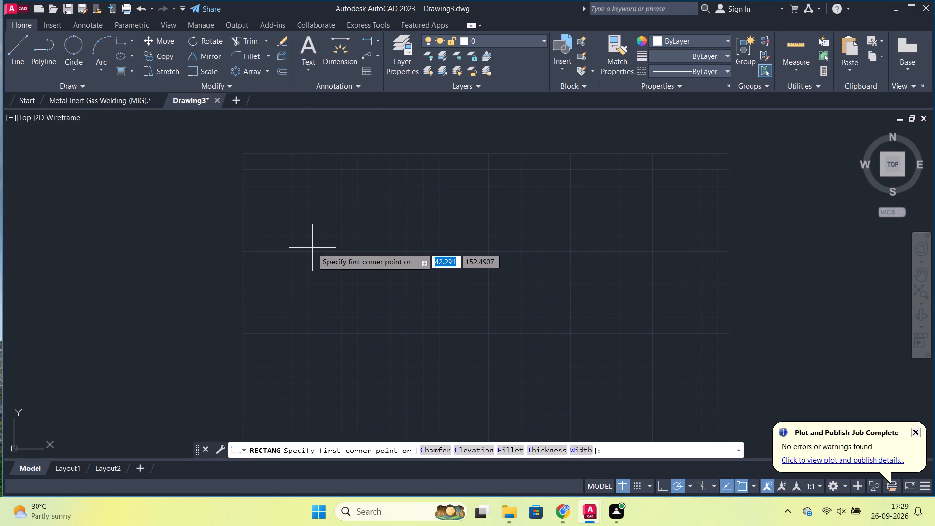
click(291, 204)
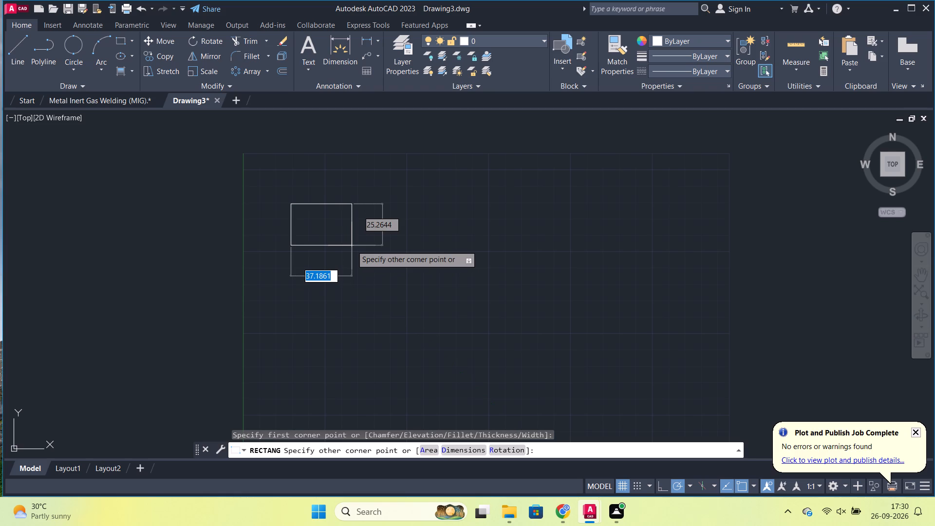
click(352, 245)
Draw a second, slightly smaller rectangle near the upper-right part of the grid area, a little lower than the first.
middle_drag(420, 264, 403, 211)
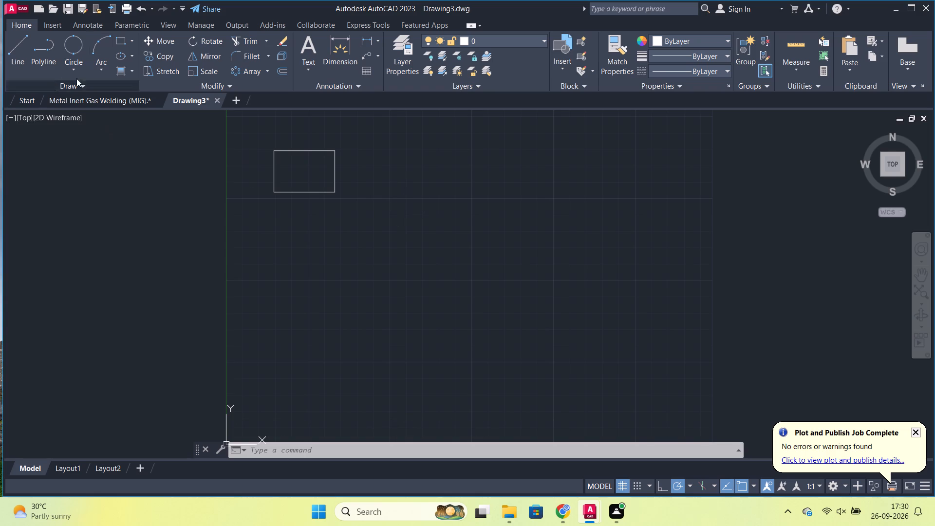
click(120, 44)
scroll(684, 218, down, 1)
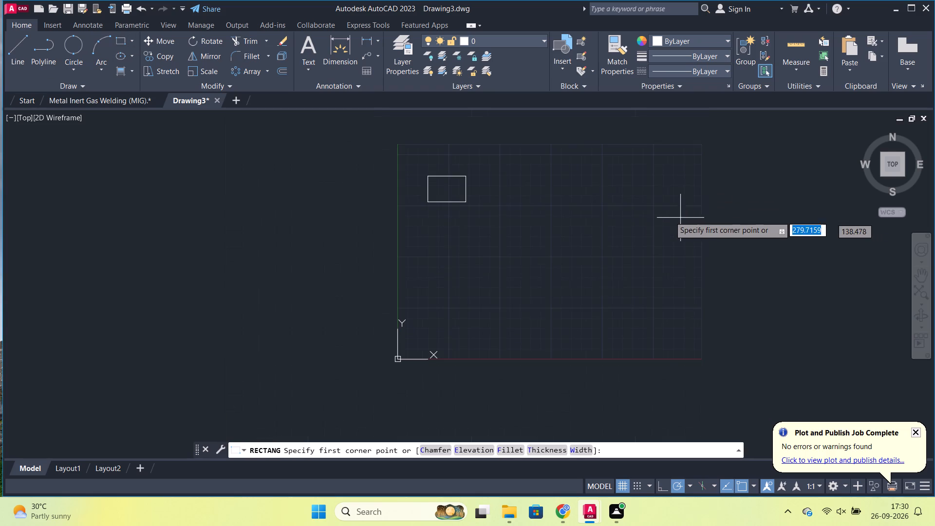
middle_drag(616, 210, 532, 212)
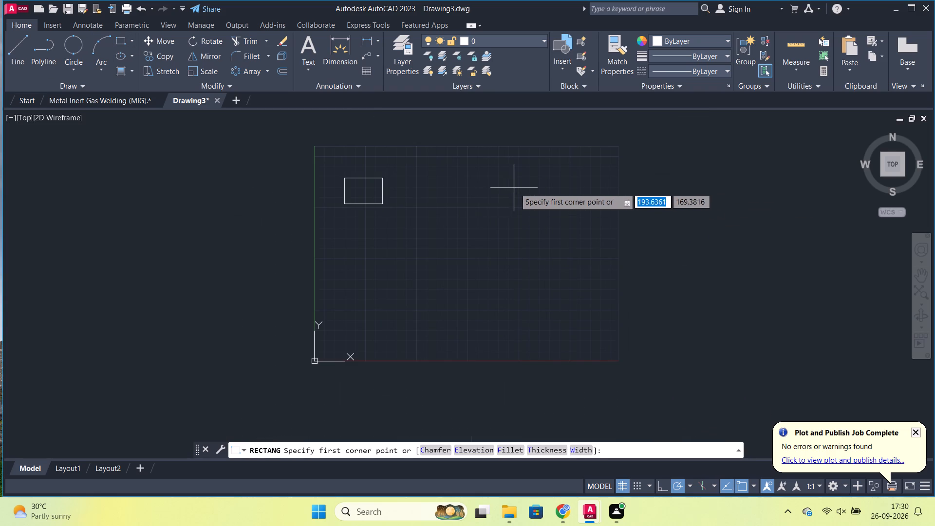
click(524, 192)
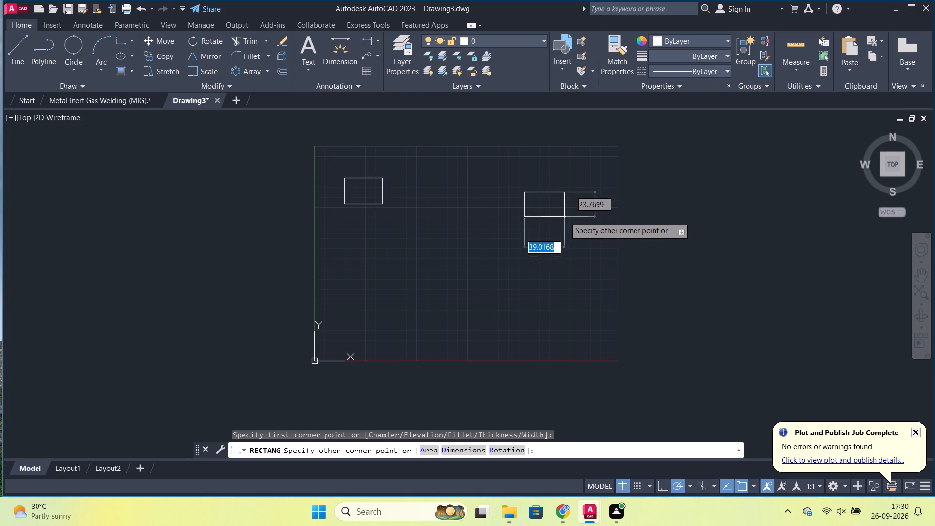
click(557, 213)
Draw a stepped line from the first rectangle's bottom edge: 25 down, 40 right, 23 up, and horizontally through the second rectangle to just beyond it.
scroll(447, 268, up, 1)
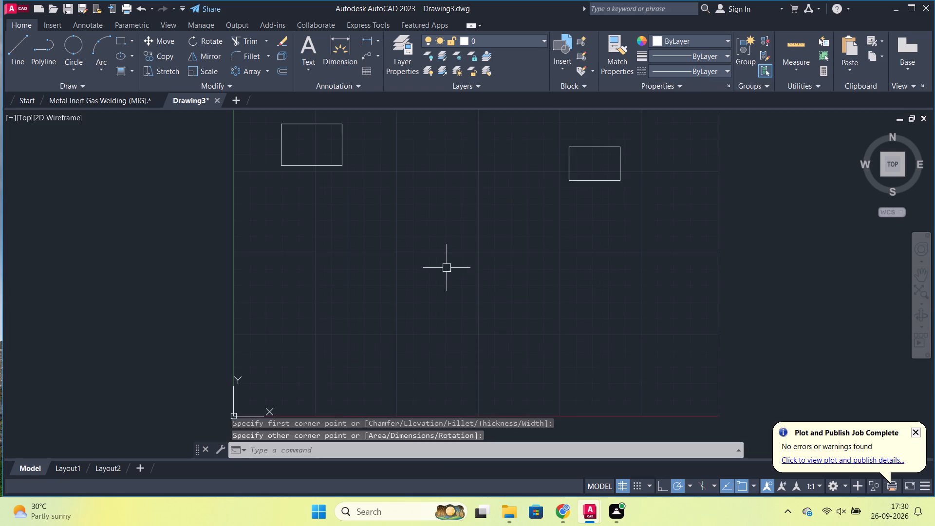
middle_drag(448, 268, 447, 300)
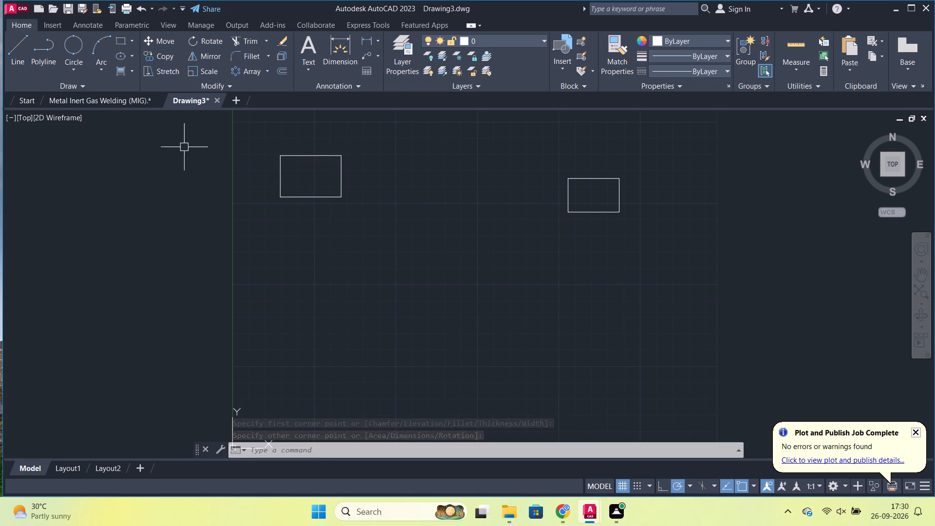
click(18, 47)
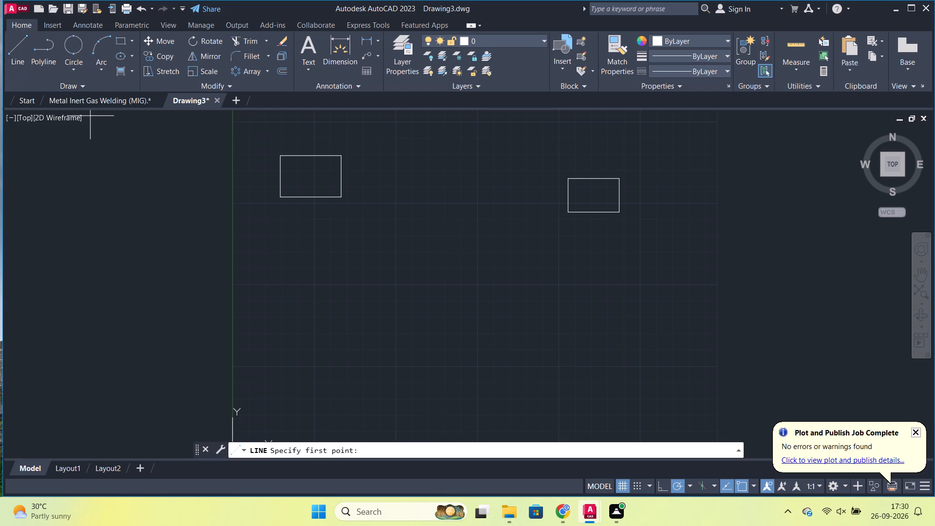
click(322, 199)
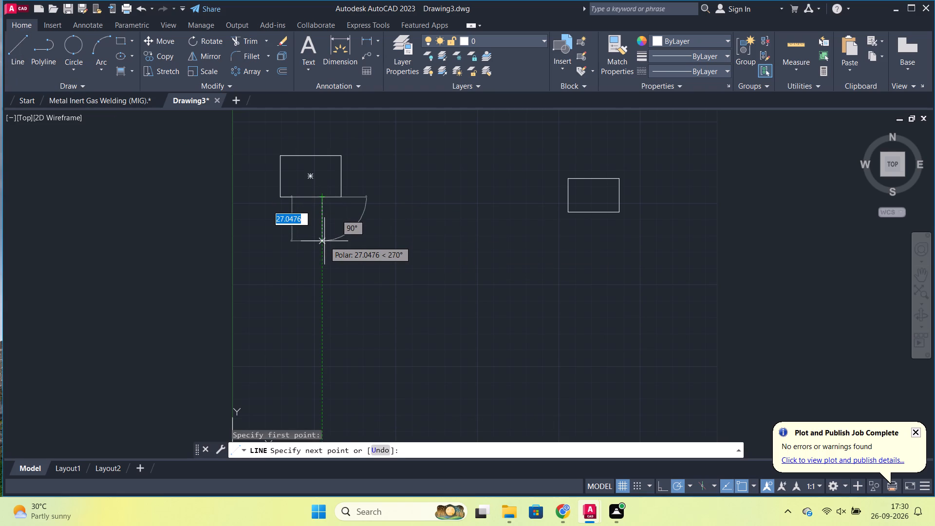
text(25)
key(Return)
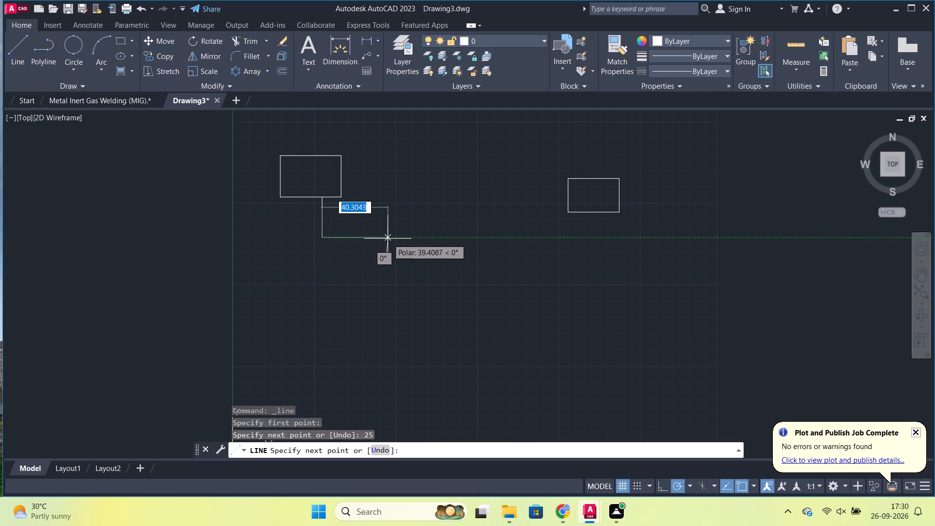
text(40)
key(Return)
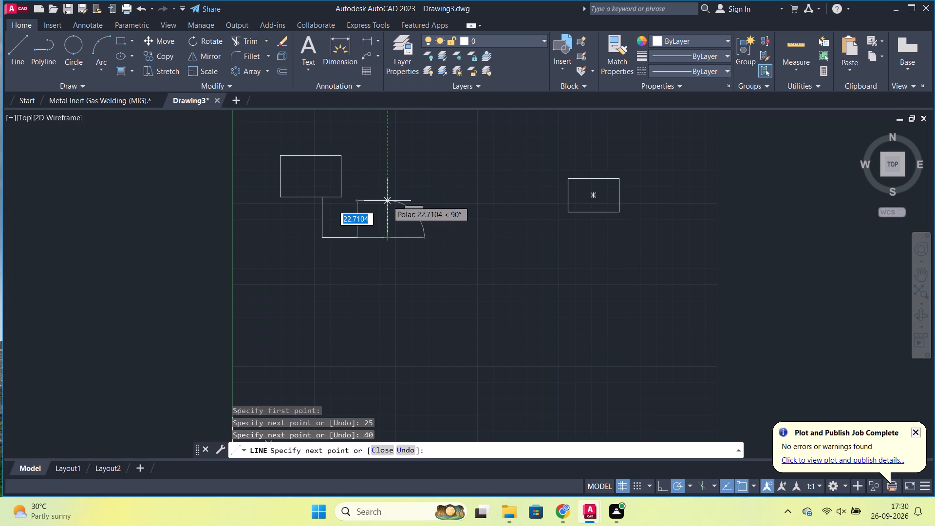
text(23)
key(Return)
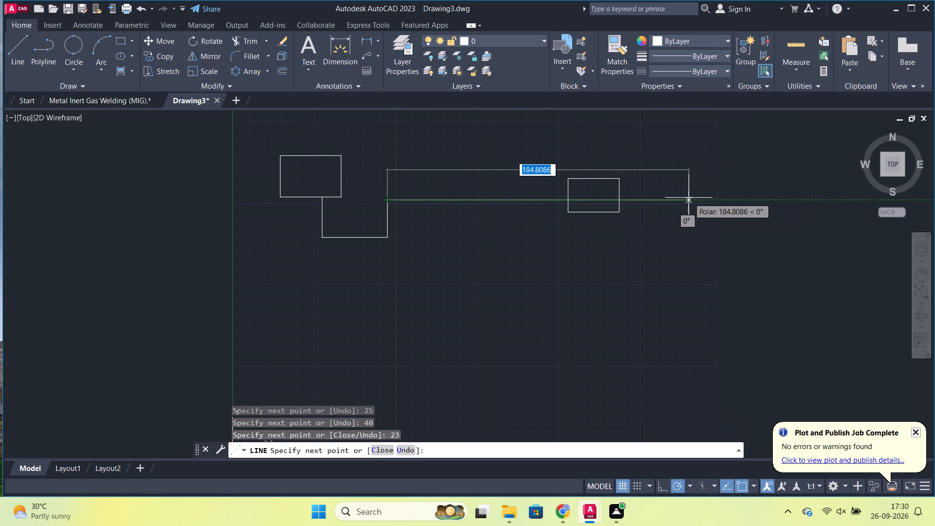
click(645, 201)
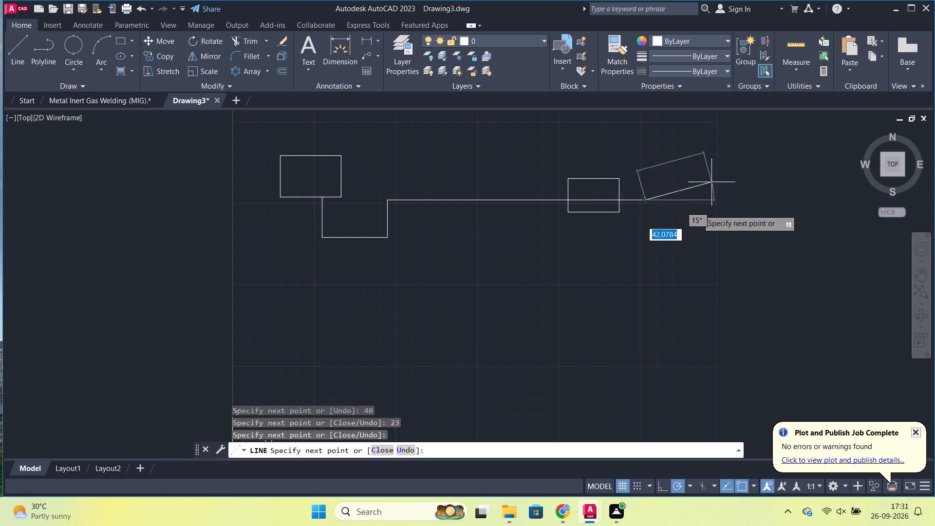
key(Escape)
Join the four segments of the stepped line between the two rectangles into one polyline.
click(404, 203)
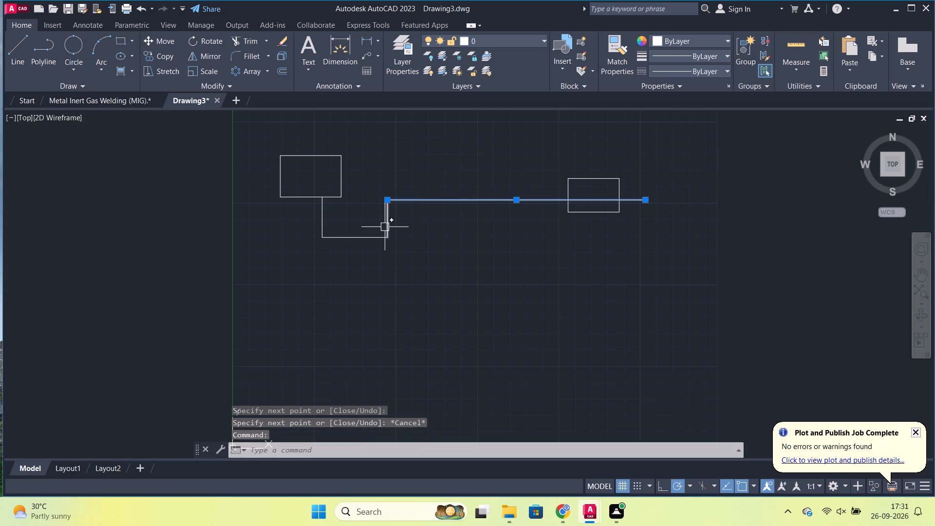
click(388, 220)
click(374, 238)
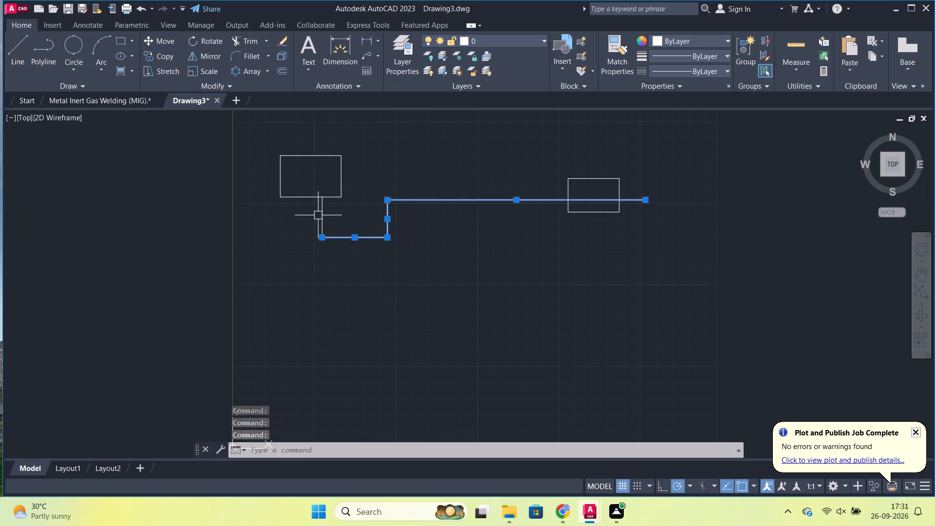
click(318, 215)
key(j)
key(Return)
Offset the stepped polyline 3.5 units to its lower, outer side to form a double line.
click(414, 203)
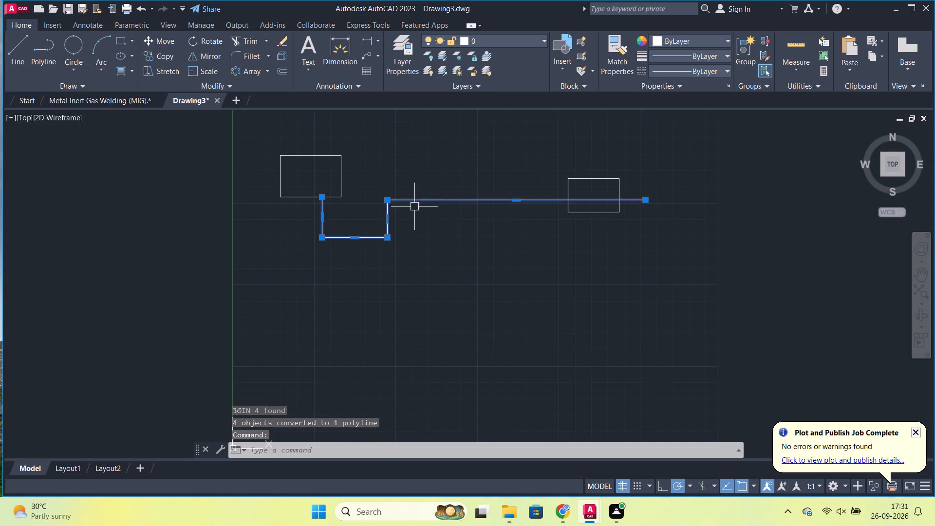
key(o)
key(Return)
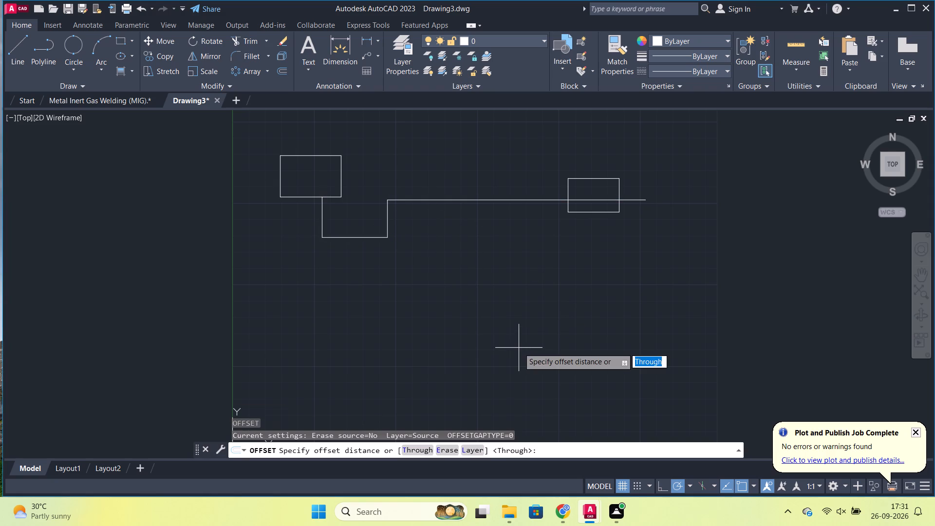
key(Return)
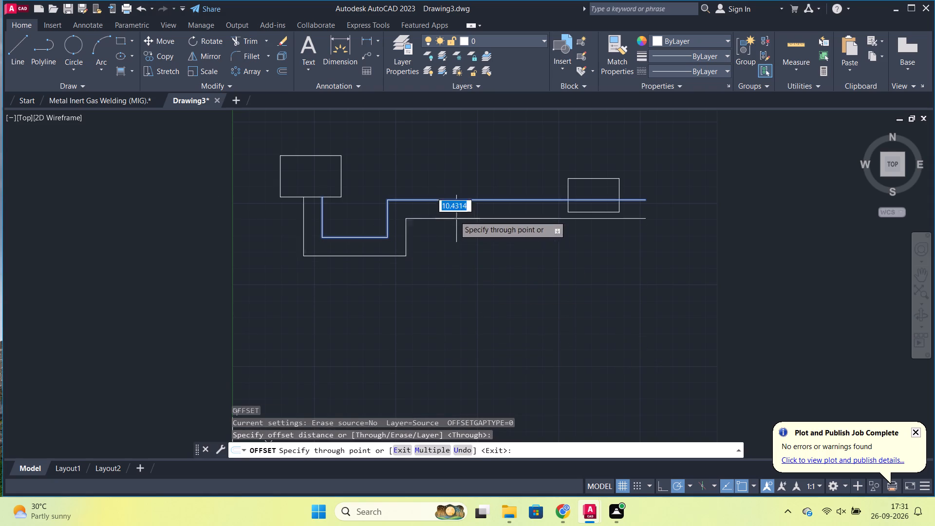
scroll(434, 193, up, 1)
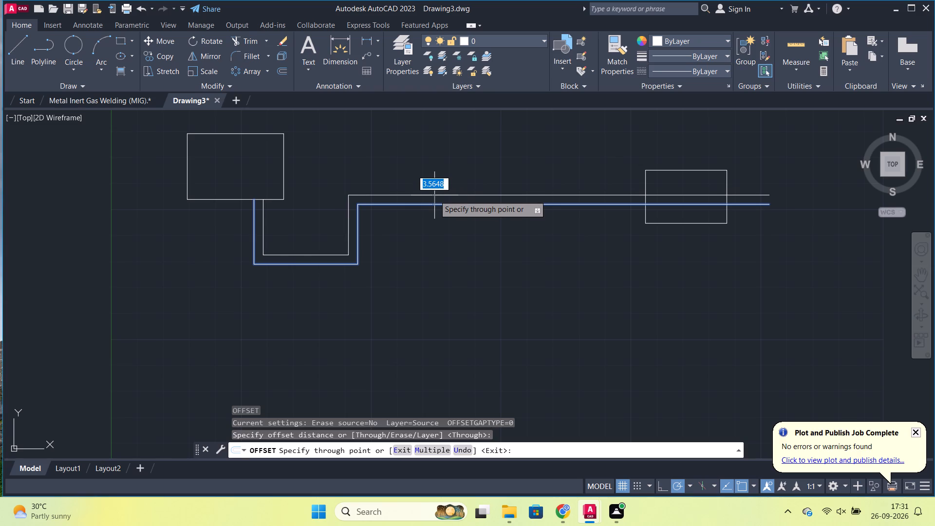
text(3.5)
key(Return)
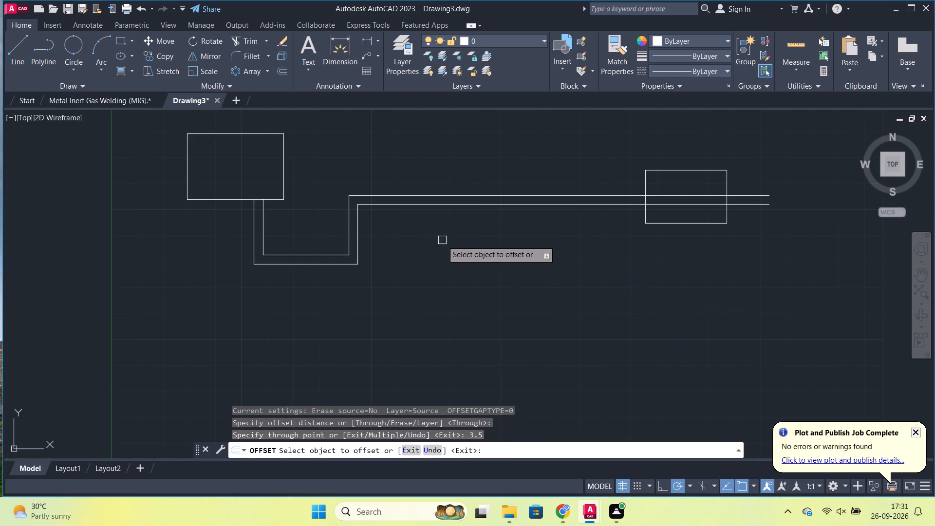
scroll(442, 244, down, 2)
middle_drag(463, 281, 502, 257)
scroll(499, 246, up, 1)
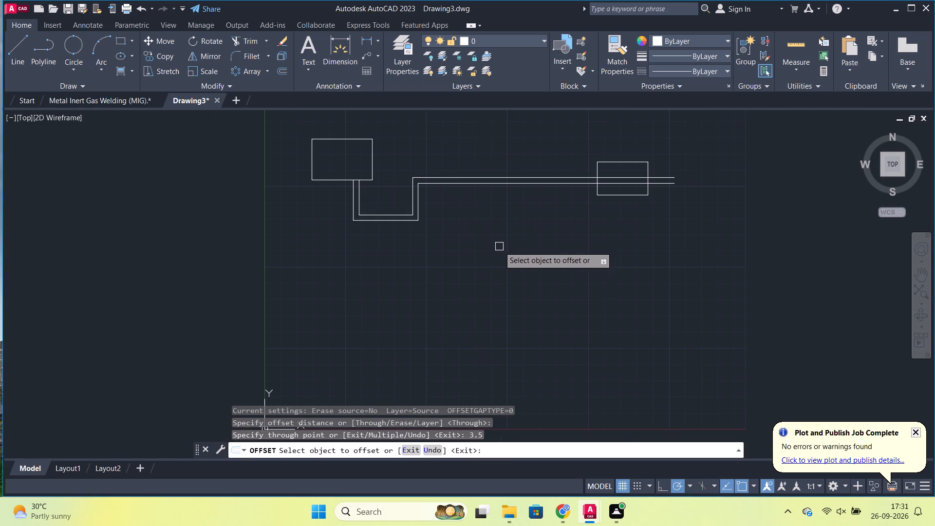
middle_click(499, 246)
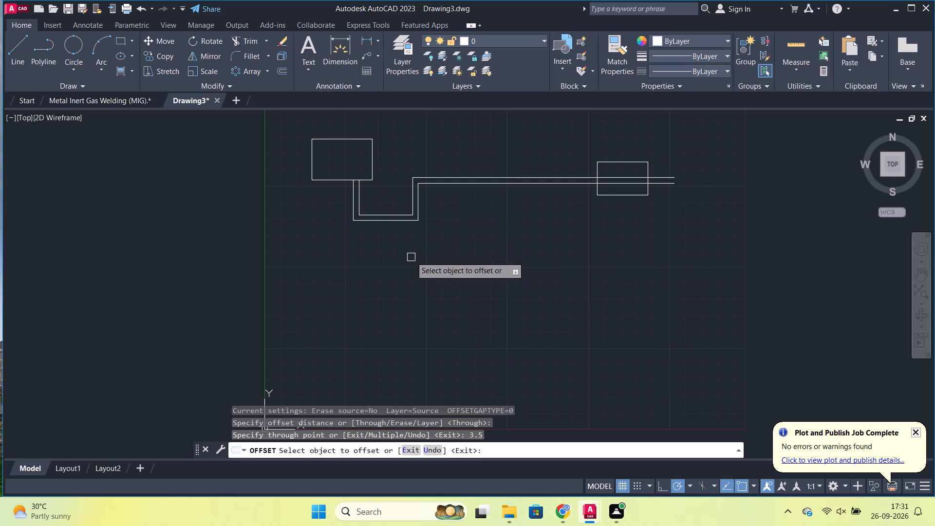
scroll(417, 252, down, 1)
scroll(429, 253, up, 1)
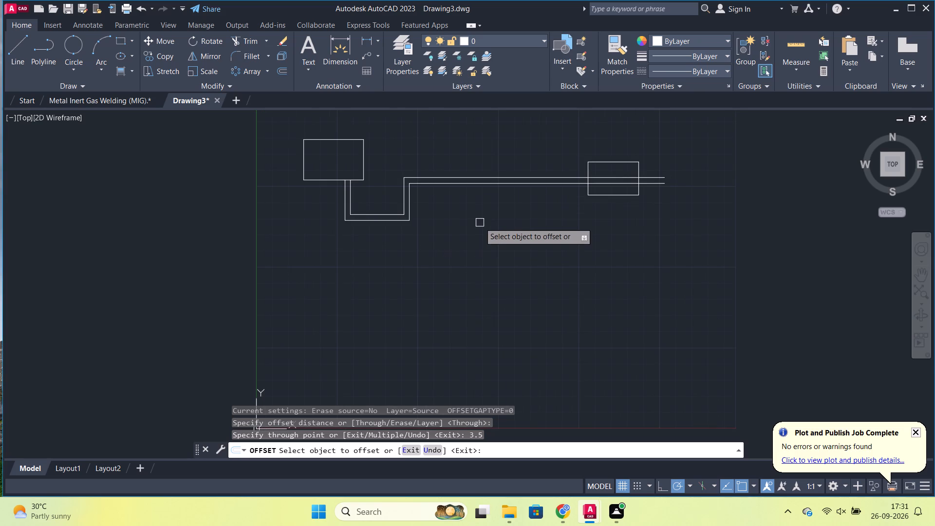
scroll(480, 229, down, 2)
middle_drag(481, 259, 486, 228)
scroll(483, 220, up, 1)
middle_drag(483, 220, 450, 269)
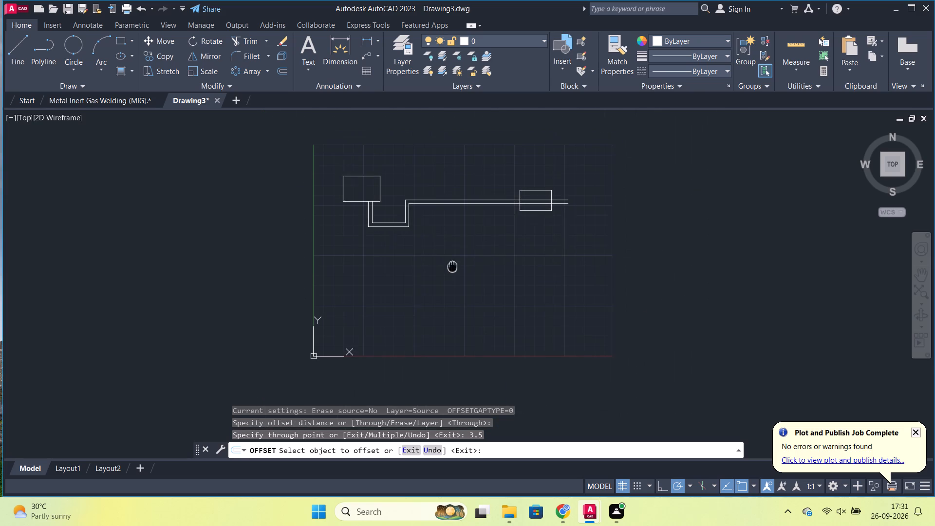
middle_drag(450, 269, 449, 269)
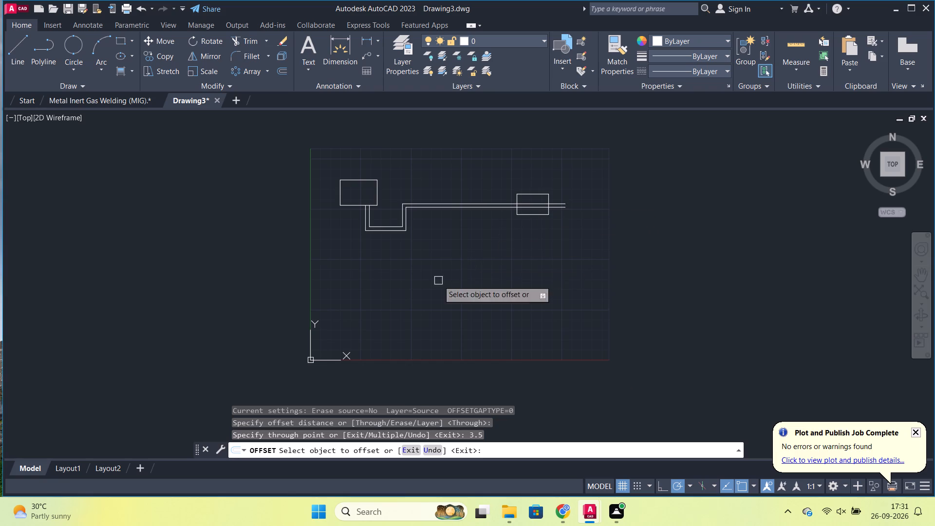
Draw a wide, flat rectangle about 81 units wide in the lower-right part of the grid area.
click(117, 43)
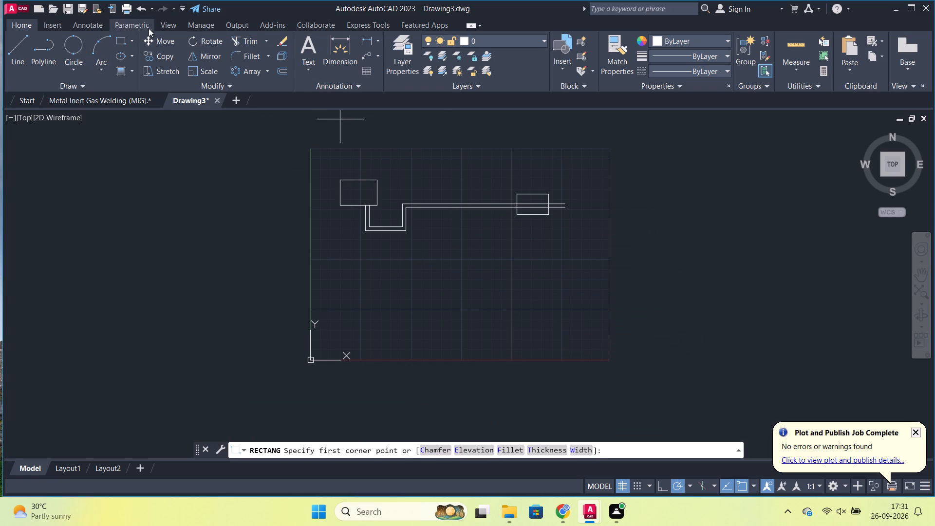
click(124, 40)
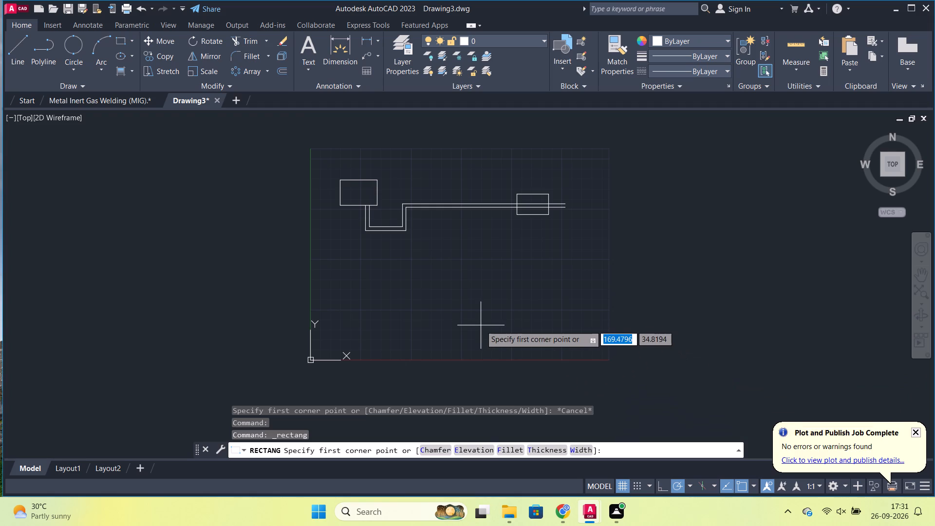
click(467, 301)
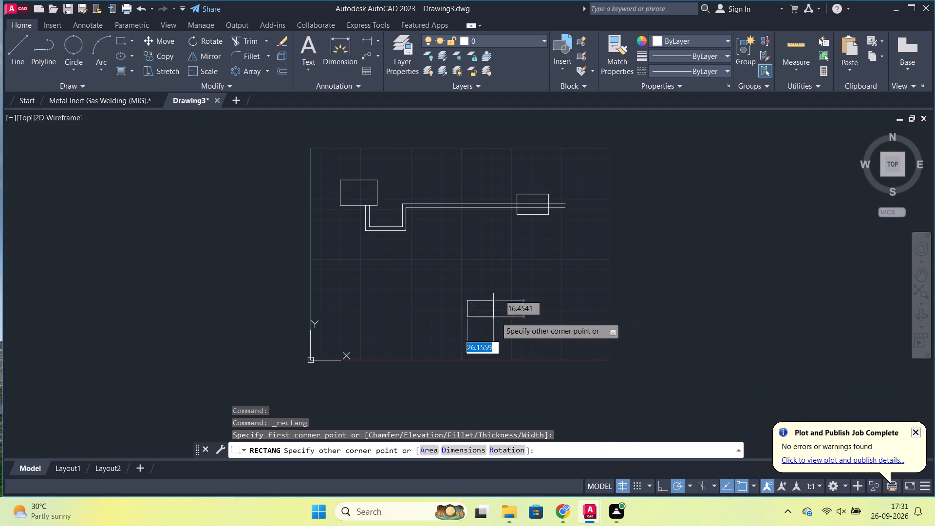
scroll(558, 330, up, 2)
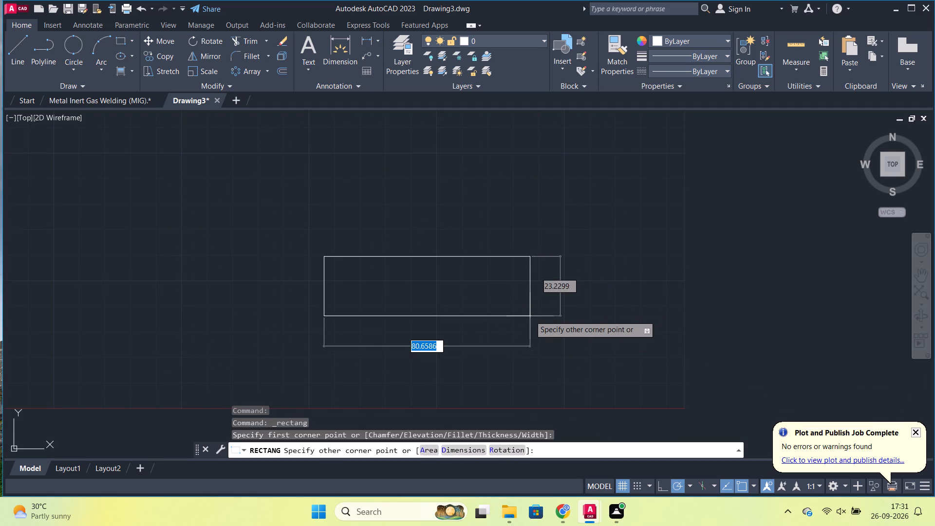
click(530, 310)
Draw a U-shaped line from the second rectangle's bottom edge: down, horizontally left below the stepped lines, and about 45 up to the first rectangle's bottom edge.
scroll(583, 291, down, 1)
middle_drag(598, 281, 605, 291)
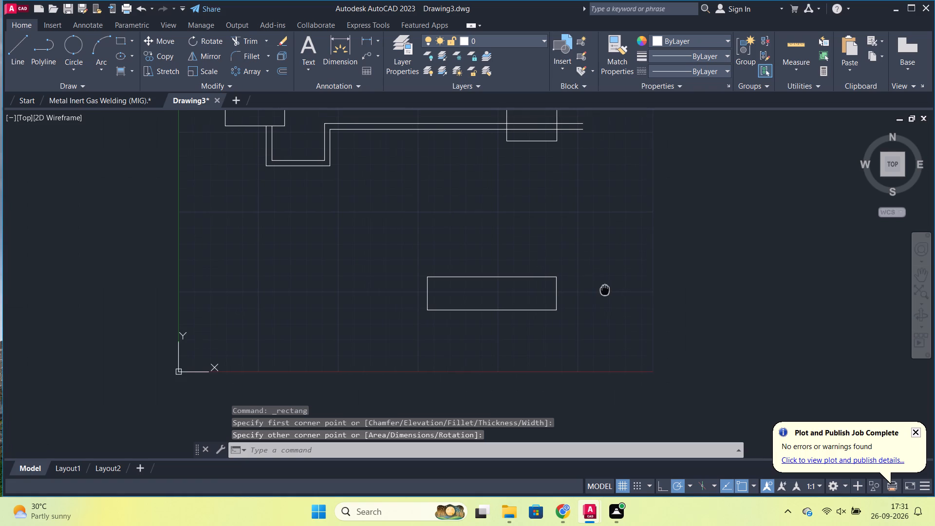
middle_drag(605, 291, 606, 292)
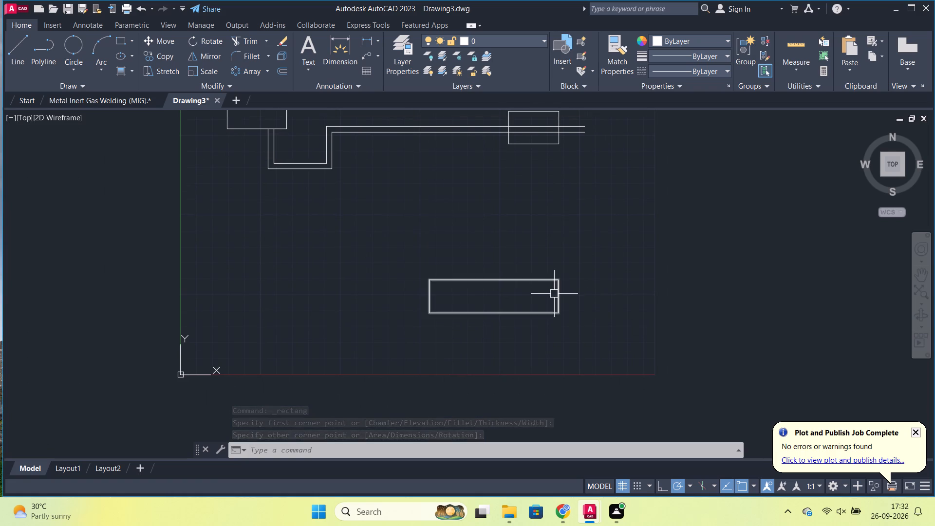
click(14, 51)
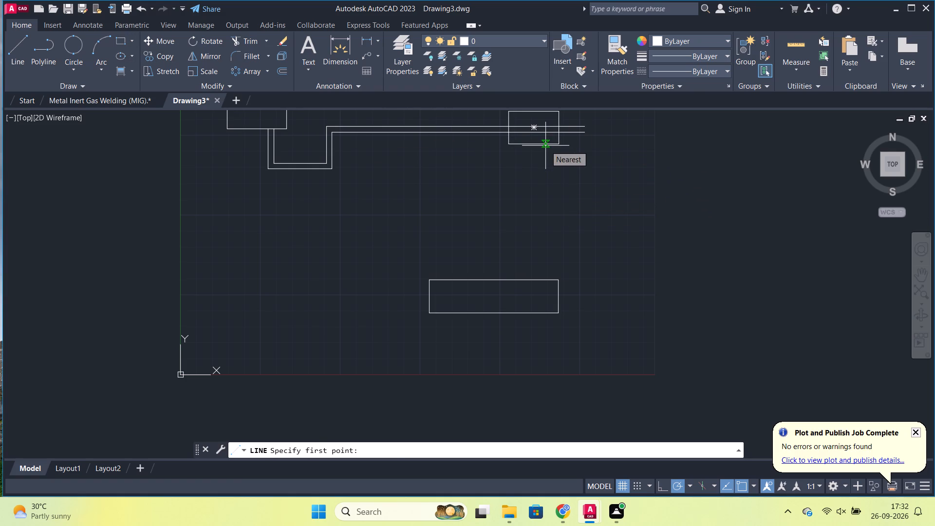
click(545, 146)
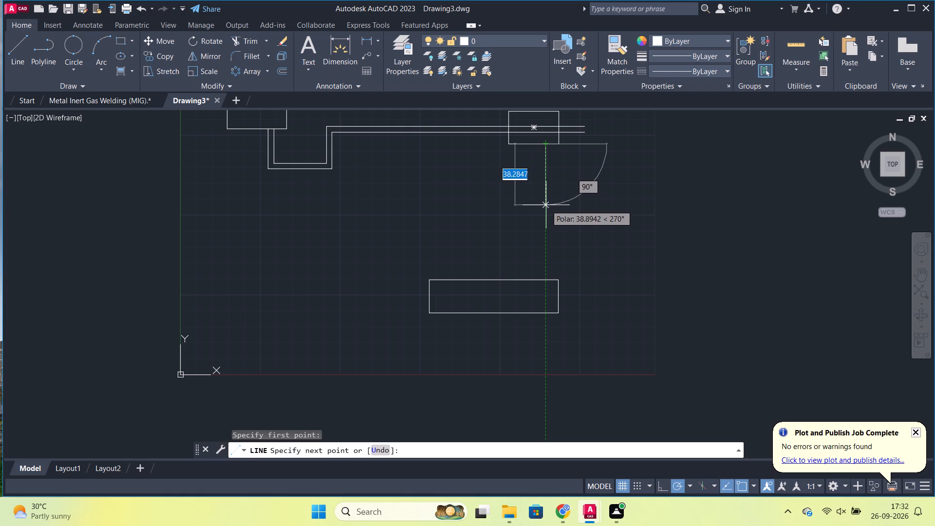
click(546, 201)
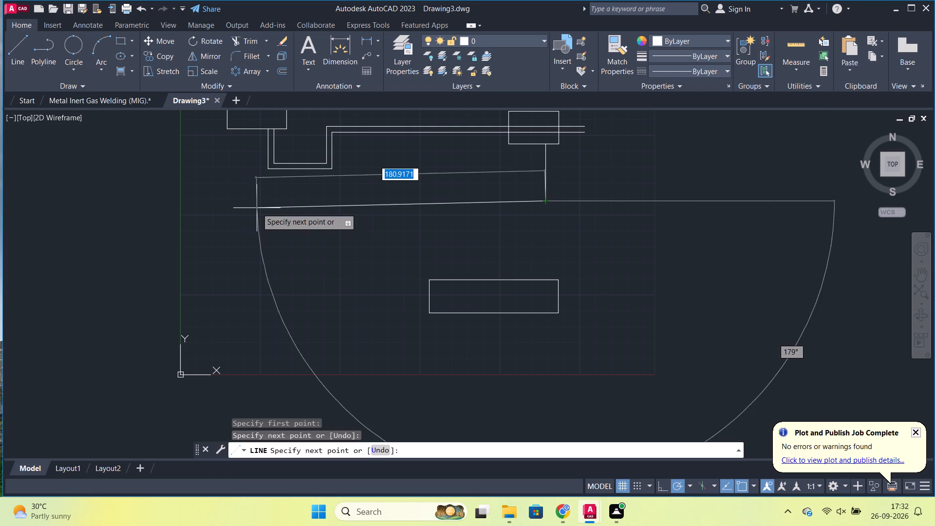
middle_drag(245, 199, 254, 248)
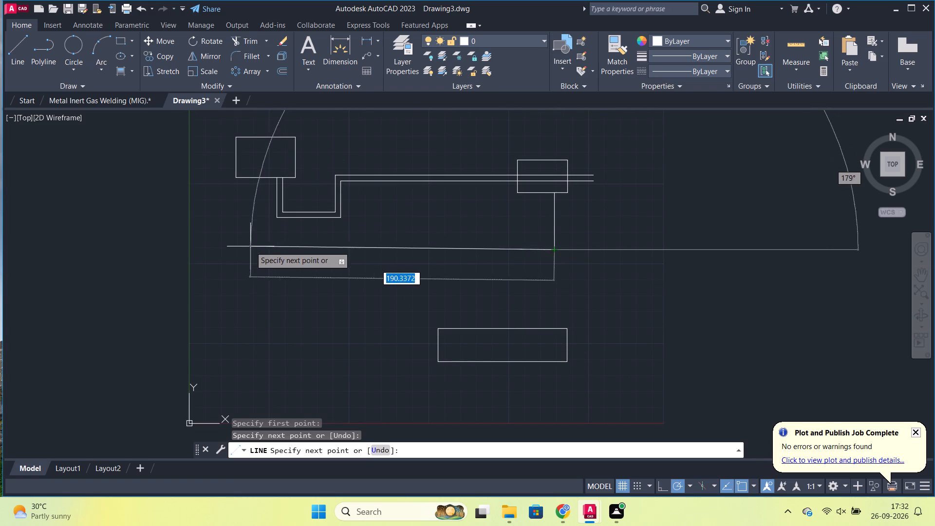
click(257, 250)
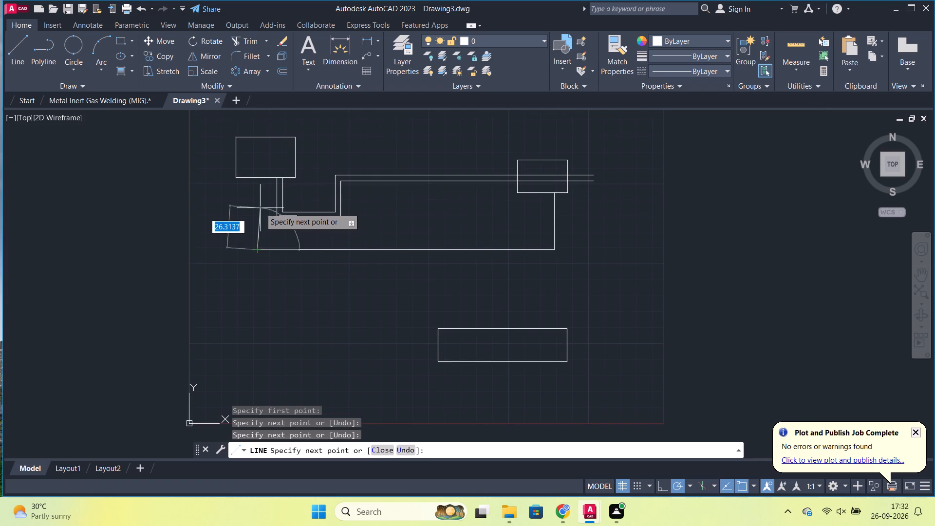
click(257, 178)
key(Escape)
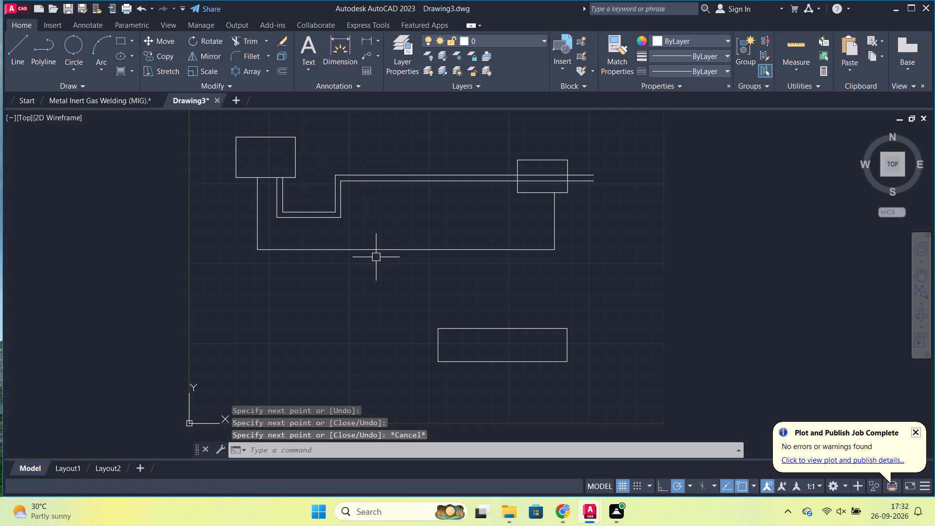
Join the three segments of the U-shaped line below the rectangles into one polyline.
click(375, 253)
click(259, 220)
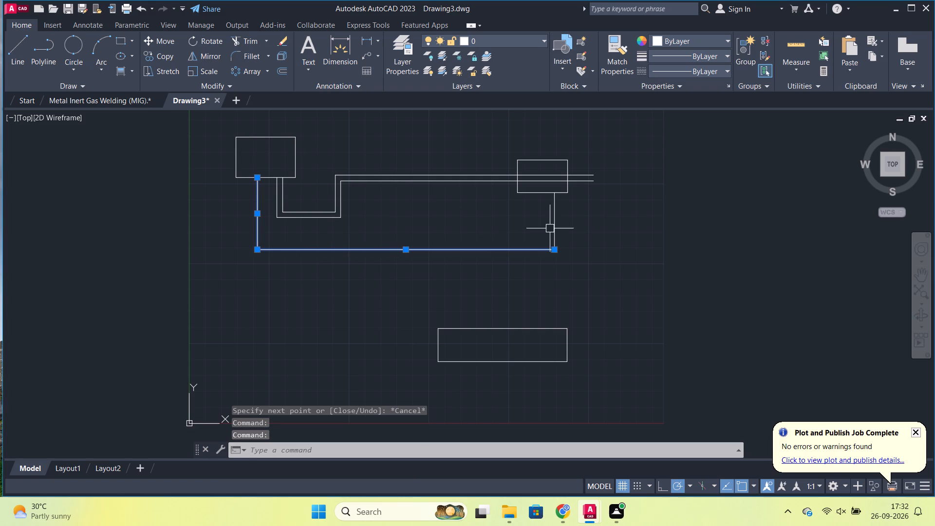
click(557, 220)
key(j)
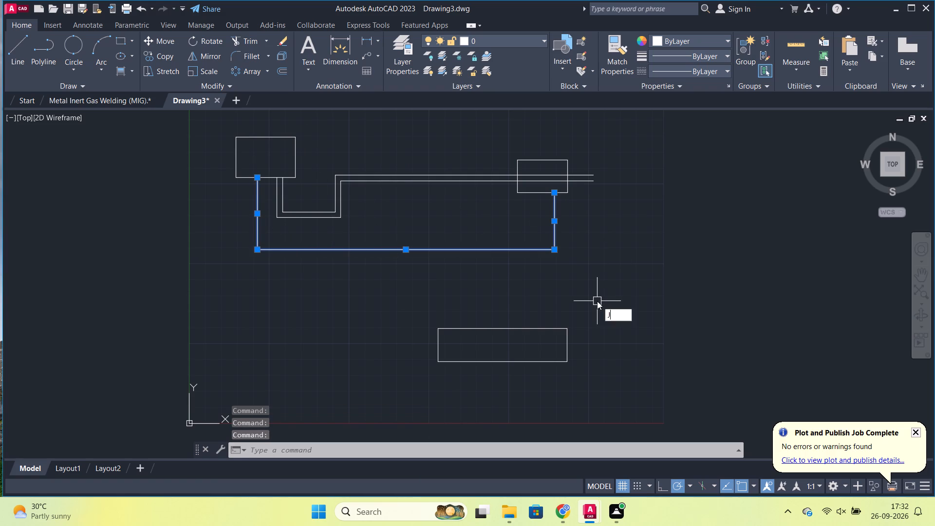
key(Return)
Offset the U-shaped polyline 3.5 units outward to form a second double line.
click(516, 251)
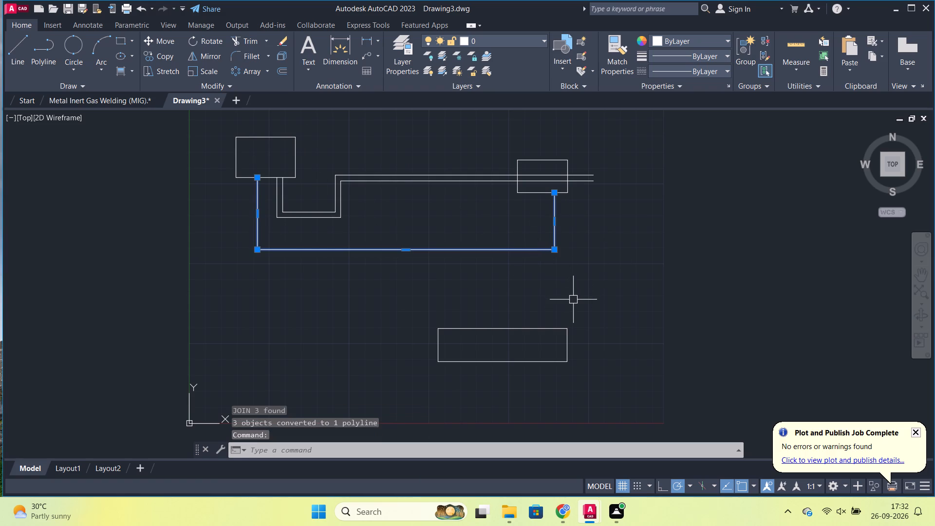
key(p)
key(BackSpace)
key(o)
key(Return)
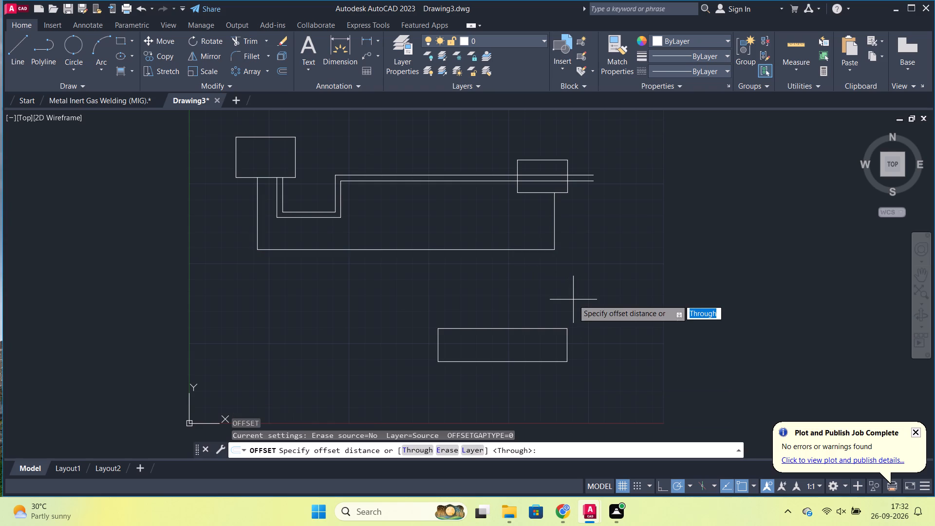
key(Return)
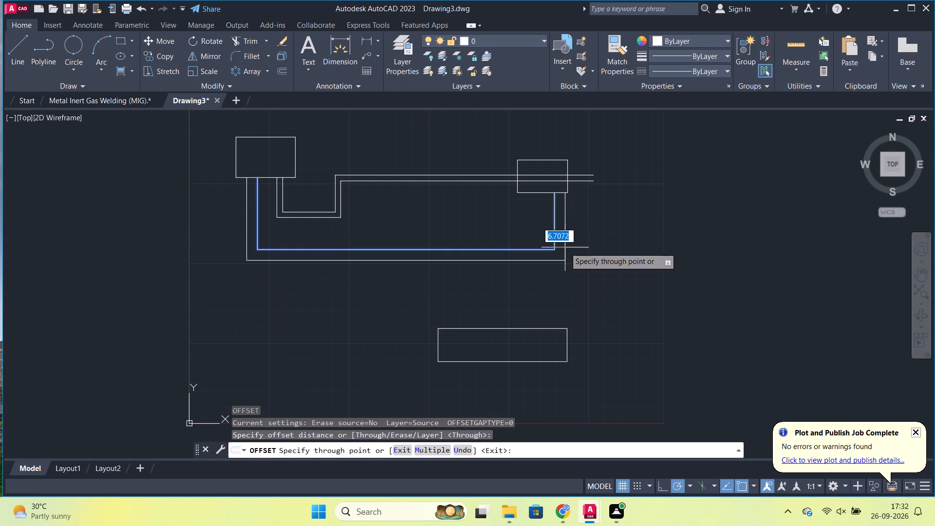
text(3.5)
key(Return)
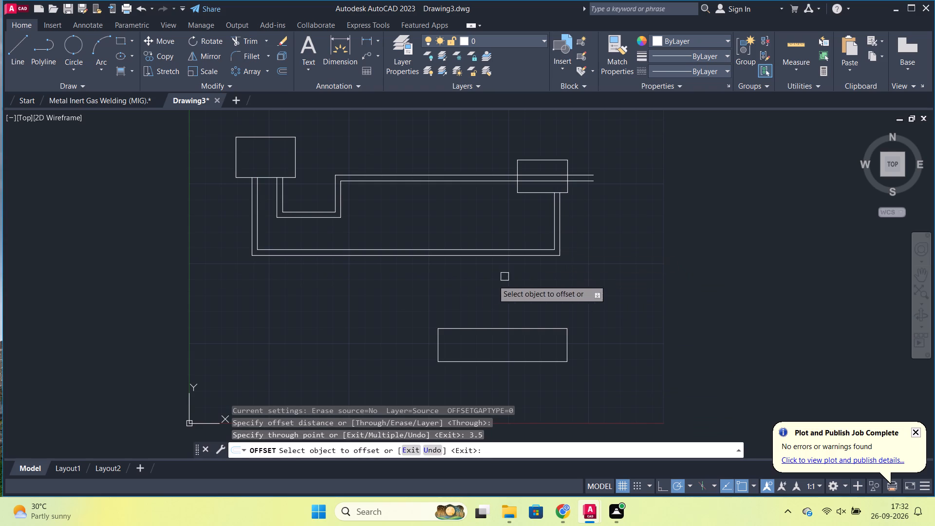
Measure the gap between the two upper horizontal lines with a linear dimension, without placing it.
scroll(467, 283, up, 1)
middle_drag(486, 285, 534, 324)
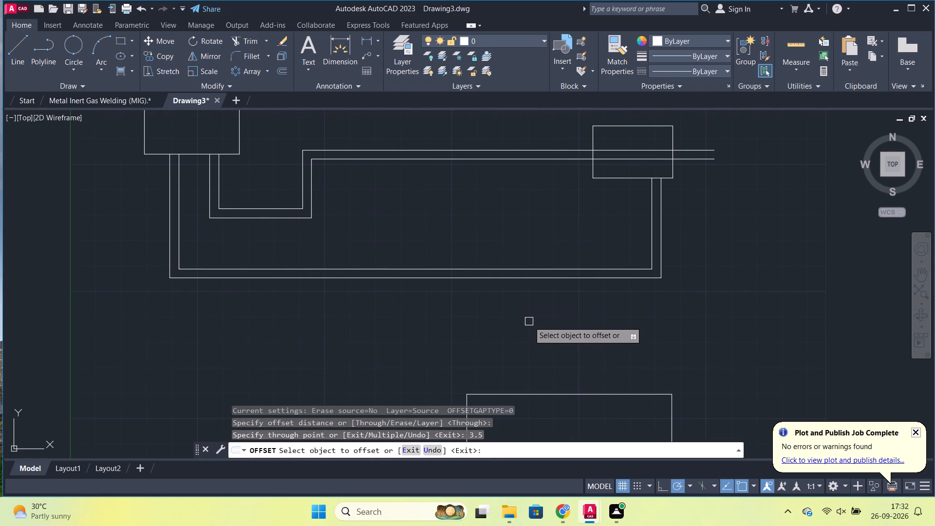
click(359, 38)
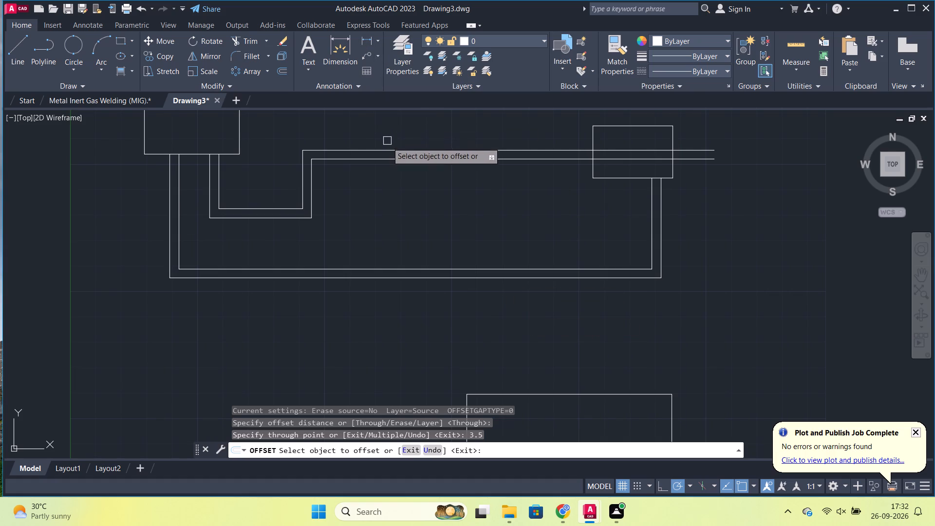
click(389, 149)
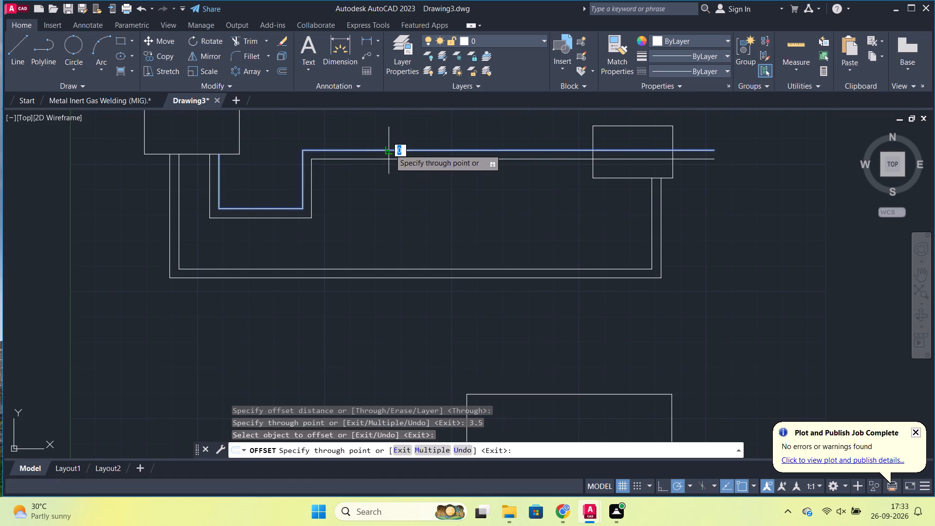
key(Escape)
click(366, 45)
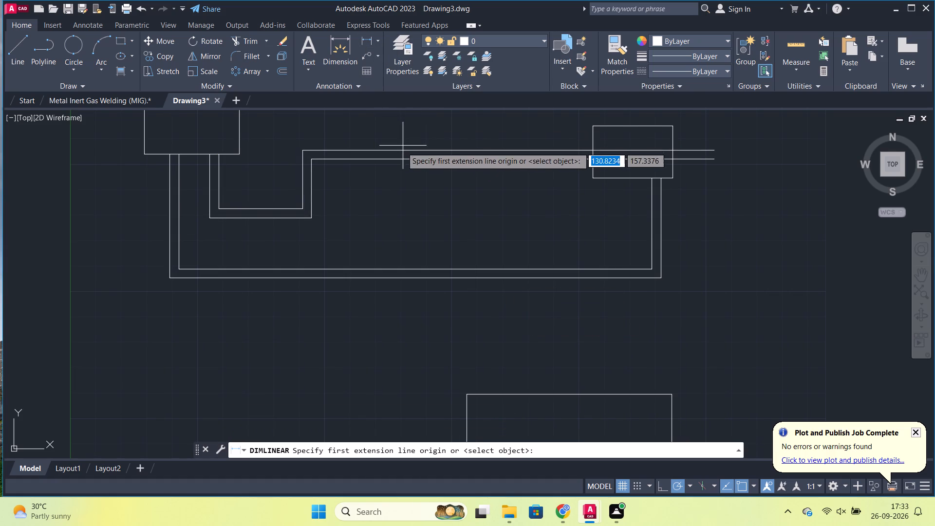
click(402, 150)
click(400, 160)
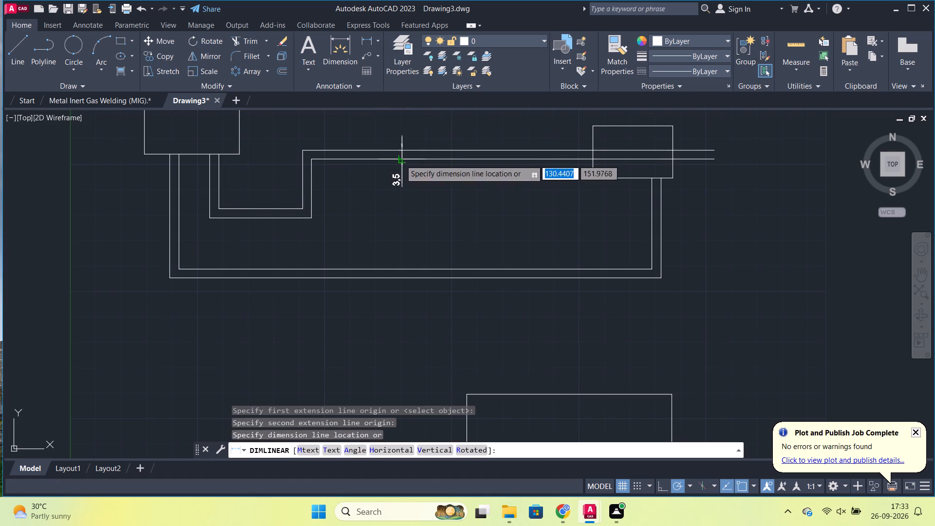
key(Escape)
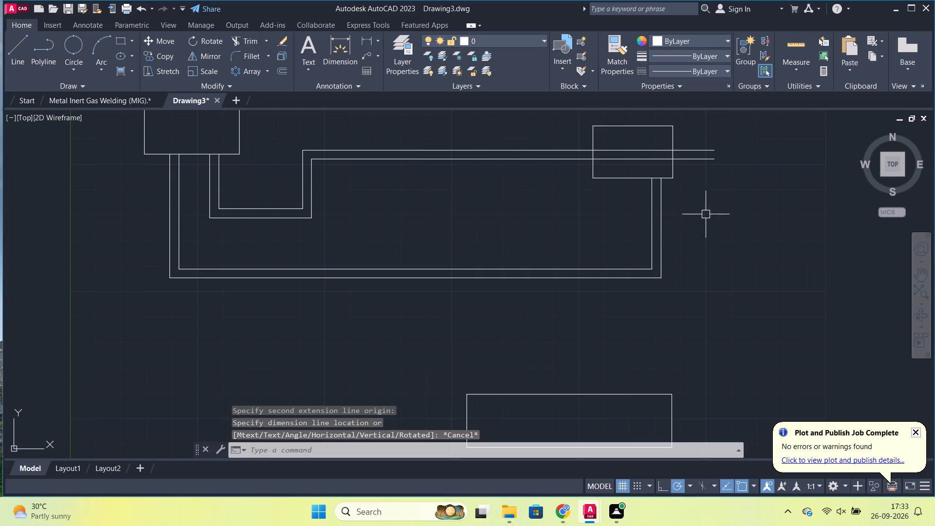
Draw a small rectangle about 8.1 by 5.3 across the vertical double line just below the second rectangle.
click(123, 36)
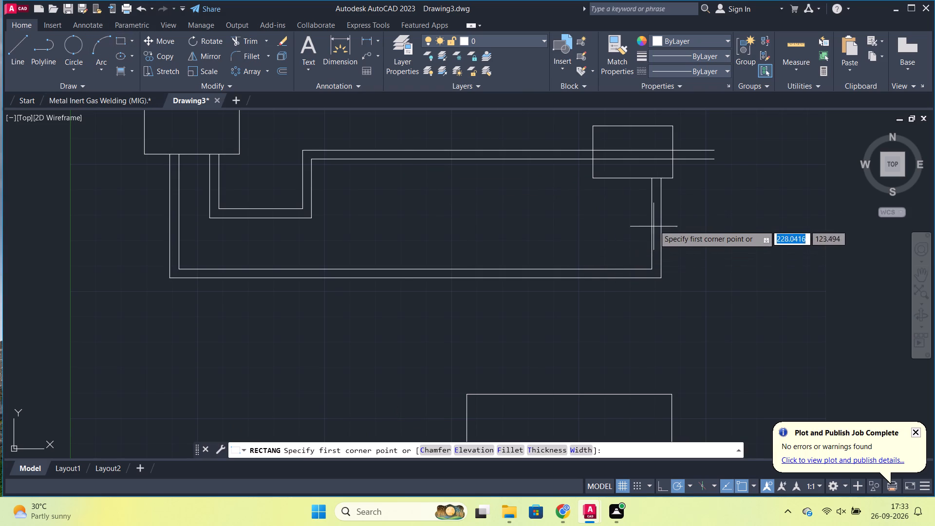
click(646, 194)
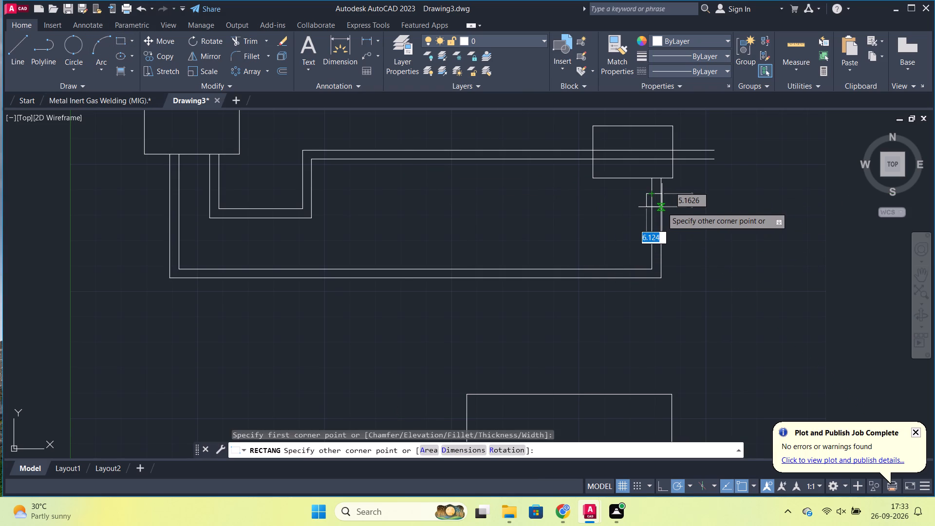
scroll(665, 207, up, 2)
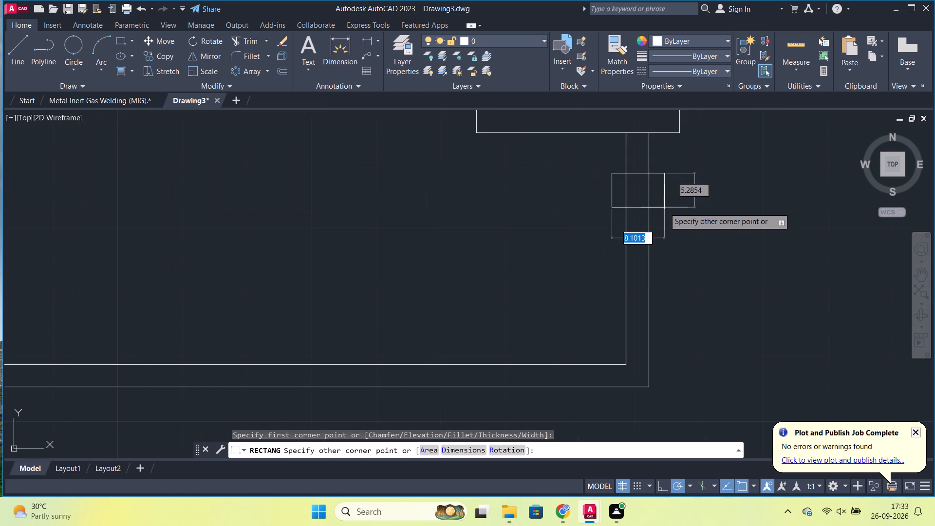
click(664, 207)
Trim the two vertical line segments inside the small rectangle.
text(TR)
key(Return)
click(653, 187)
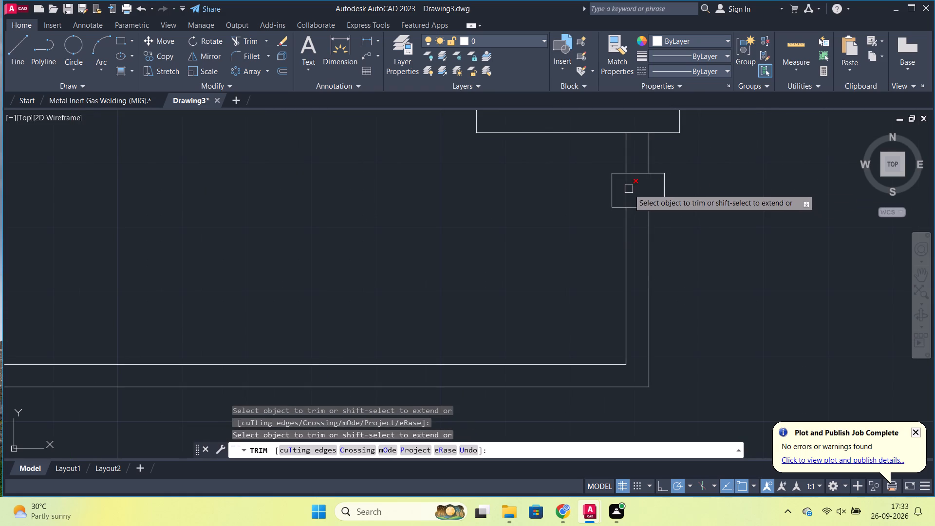
click(629, 189)
Draw an upright rectangle about 12.5 by 17 across the lower horizontal double line, below the stepped lines.
scroll(726, 214, down, 2)
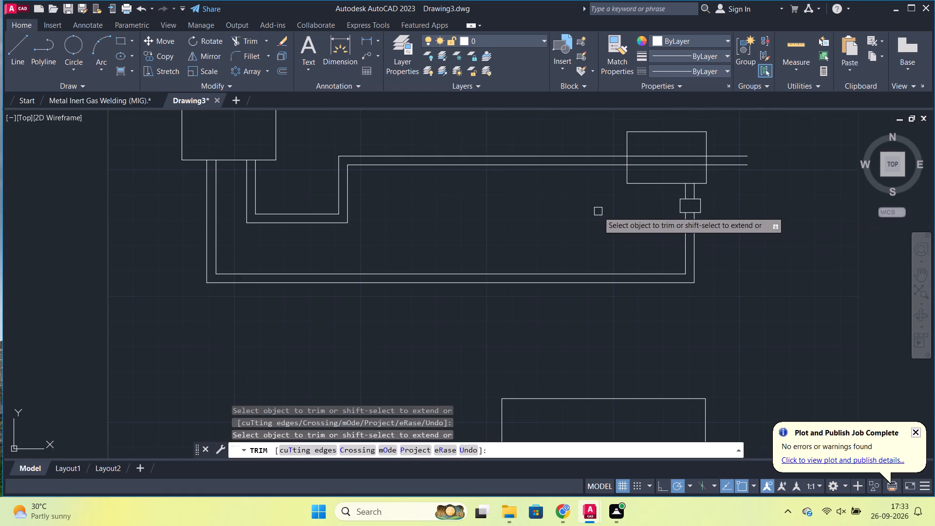
middle_drag(599, 211, 593, 211)
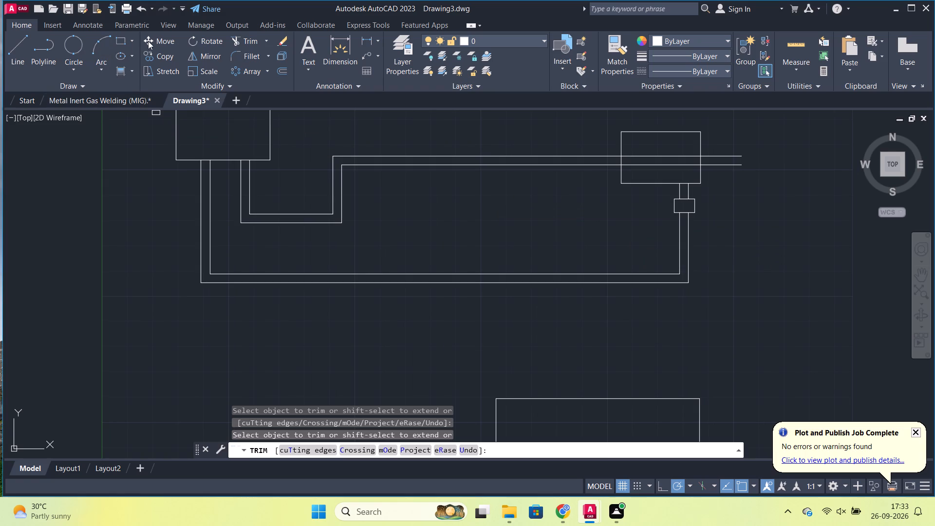
click(121, 41)
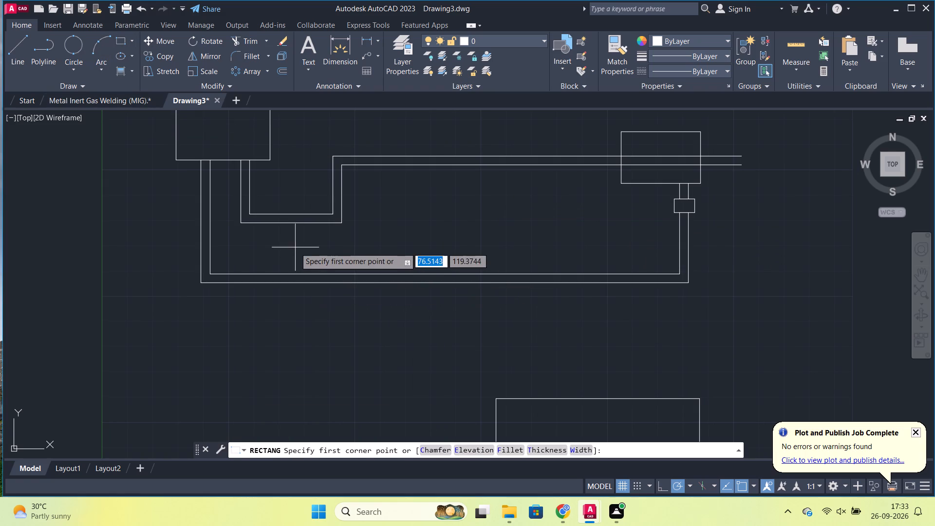
click(301, 259)
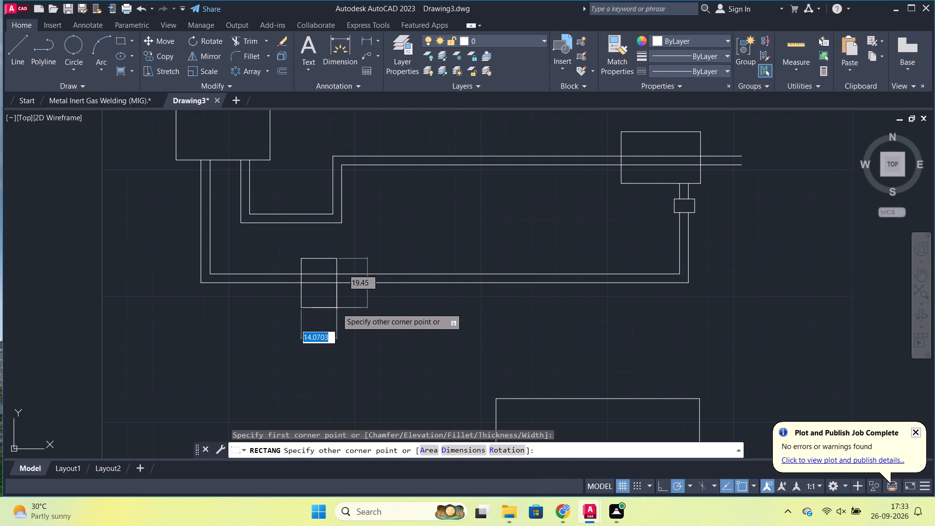
scroll(334, 306, up, 1)
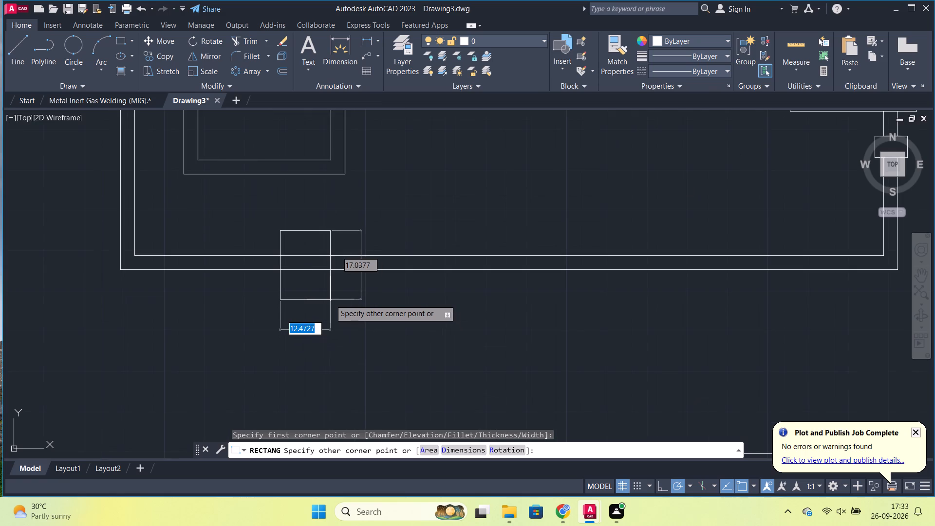
click(330, 299)
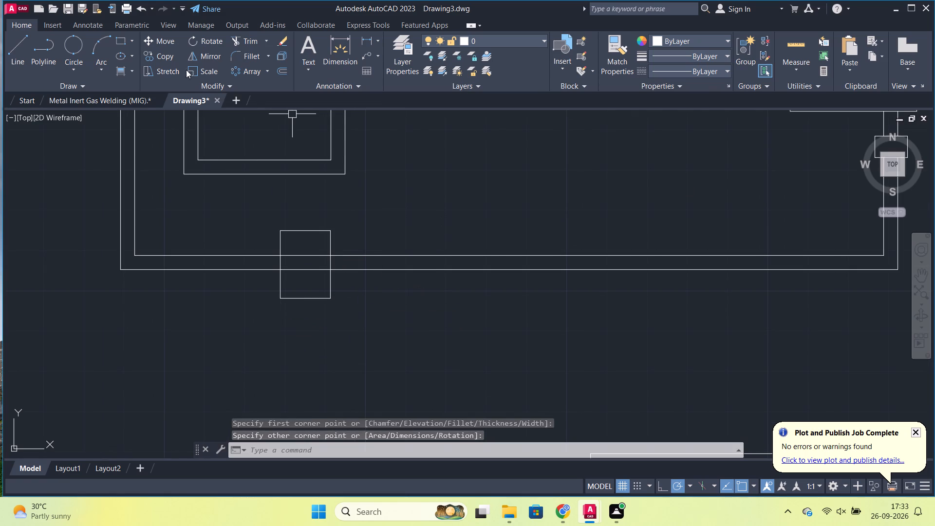
Draw a two-point circle using the upright rectangle's top edge as its diameter.
click(69, 49)
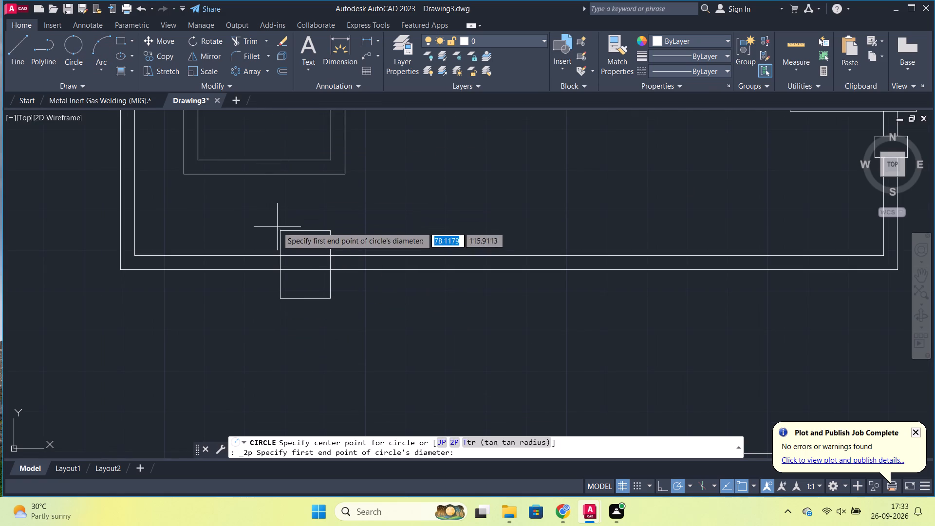
click(280, 229)
click(332, 231)
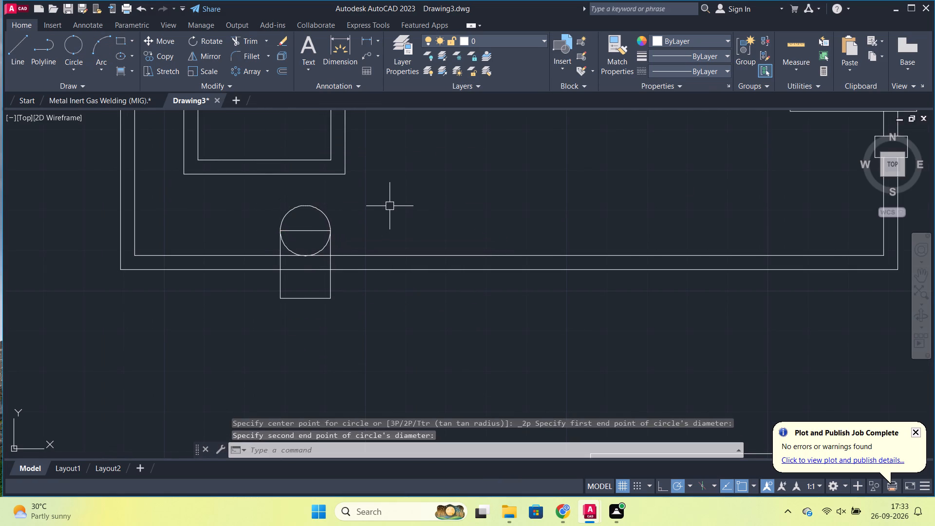
key(Escape)
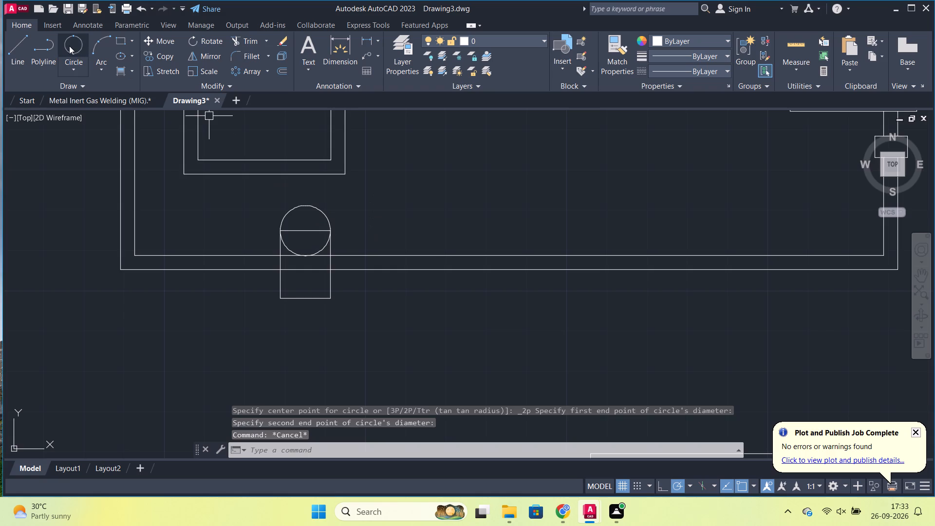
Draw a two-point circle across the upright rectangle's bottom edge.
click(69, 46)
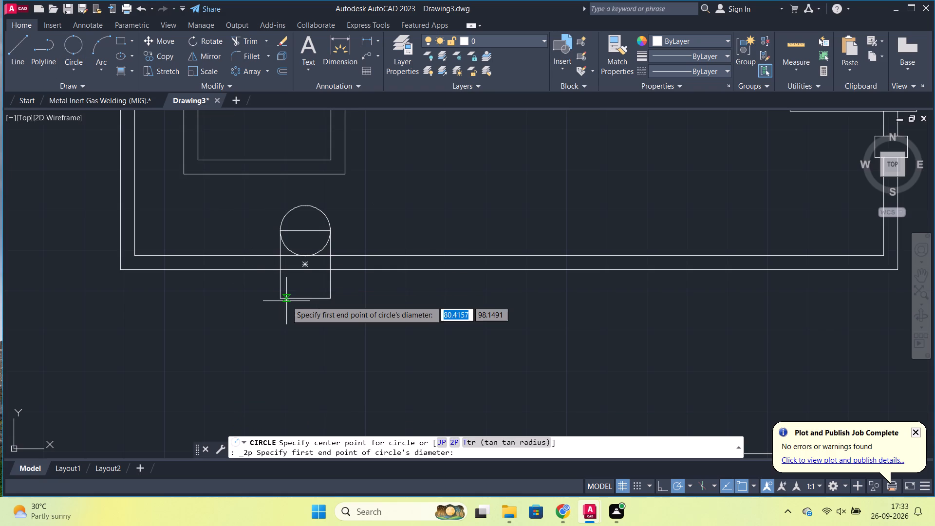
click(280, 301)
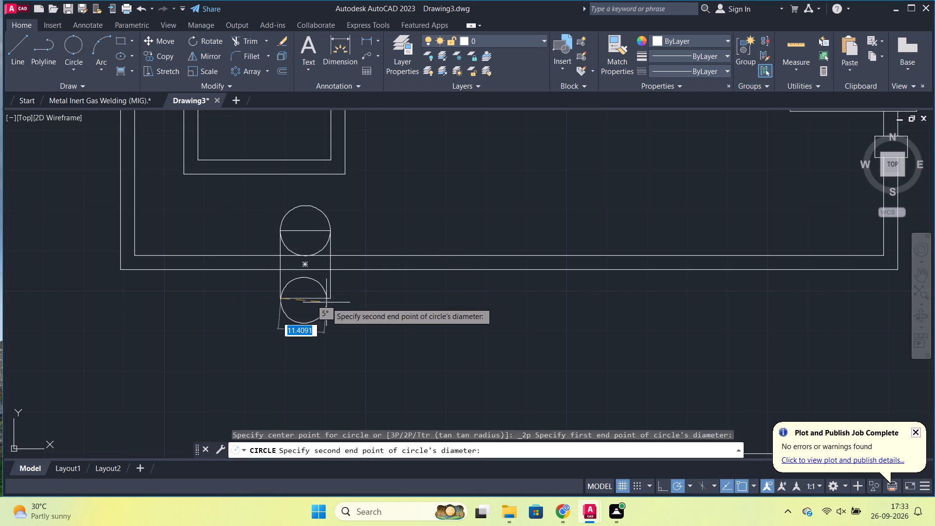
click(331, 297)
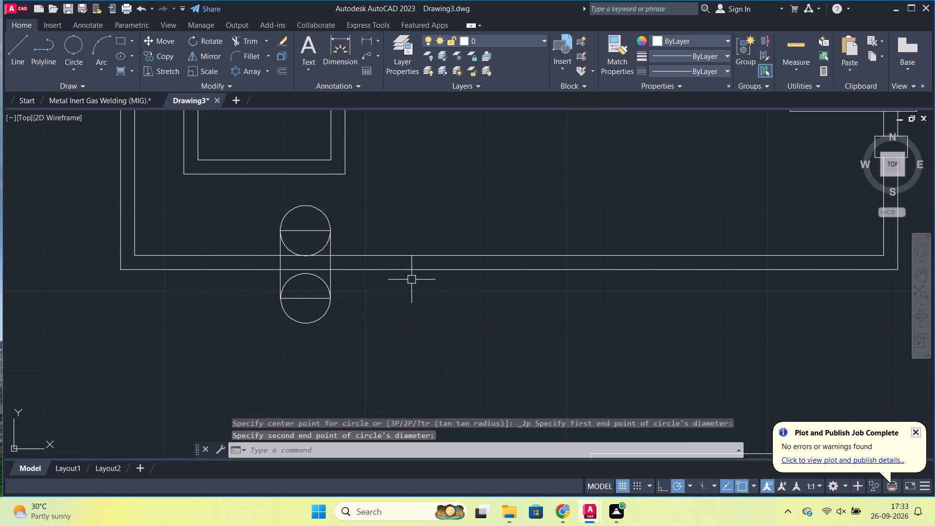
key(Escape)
Trim the upper circle's lower half and the upright rectangle's top edge to leave a rounded top.
text(TR)
key(Return)
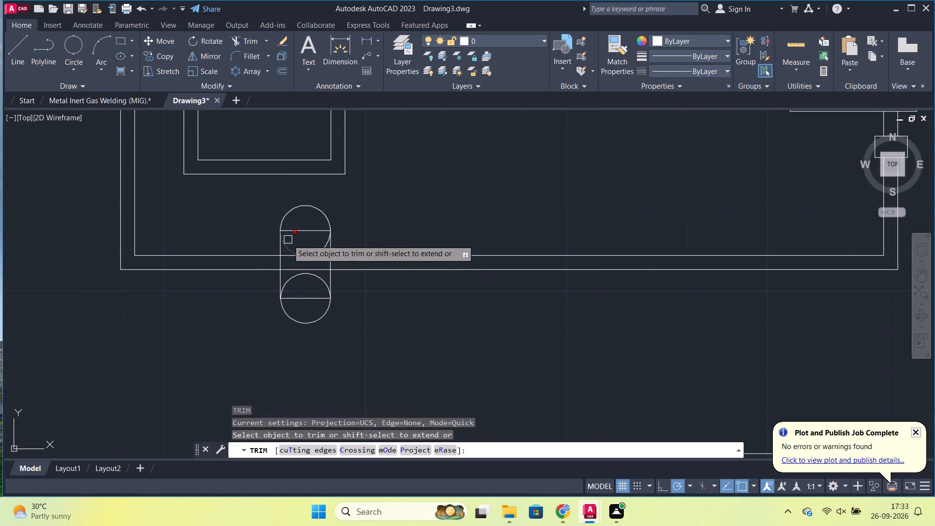
click(287, 244)
click(308, 231)
click(324, 243)
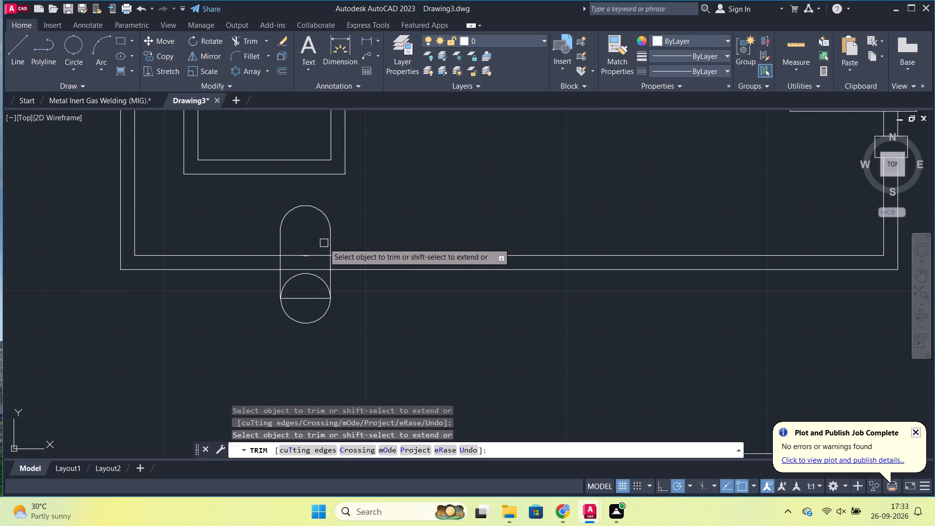
scroll(303, 253, up, 3)
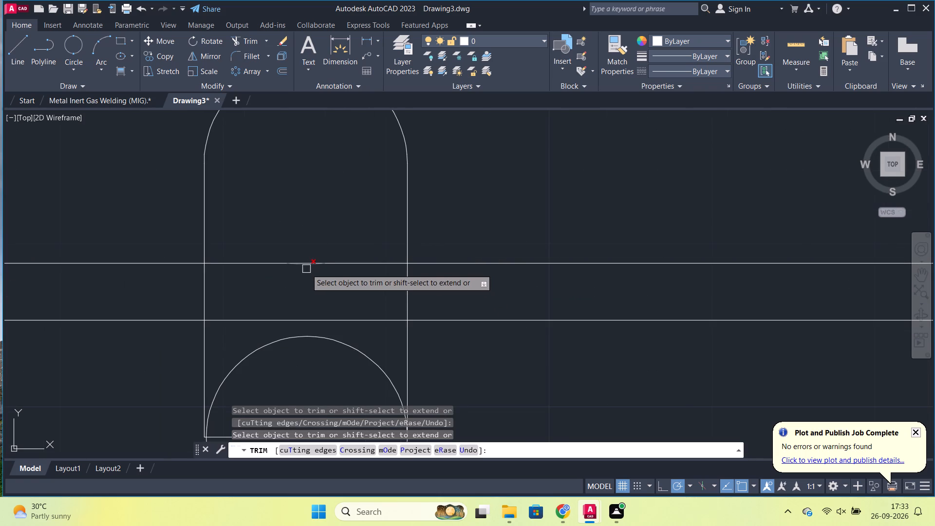
click(306, 269)
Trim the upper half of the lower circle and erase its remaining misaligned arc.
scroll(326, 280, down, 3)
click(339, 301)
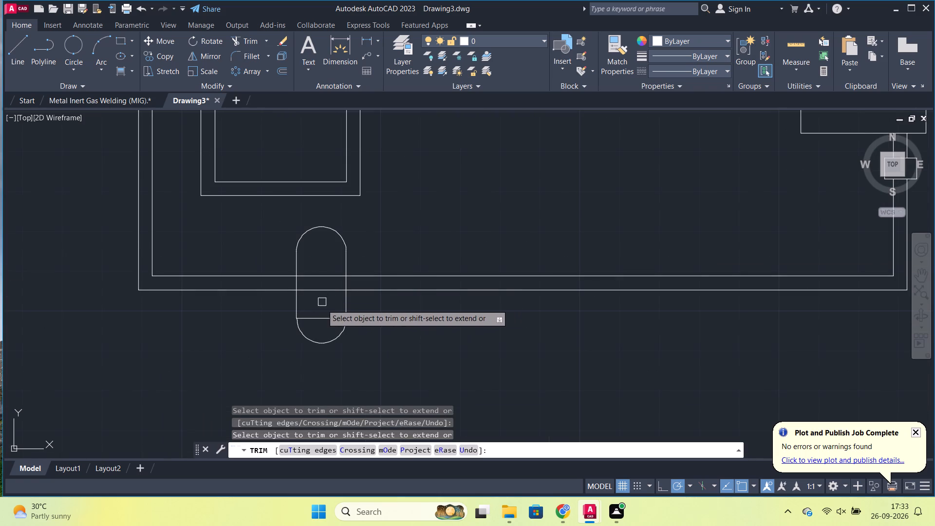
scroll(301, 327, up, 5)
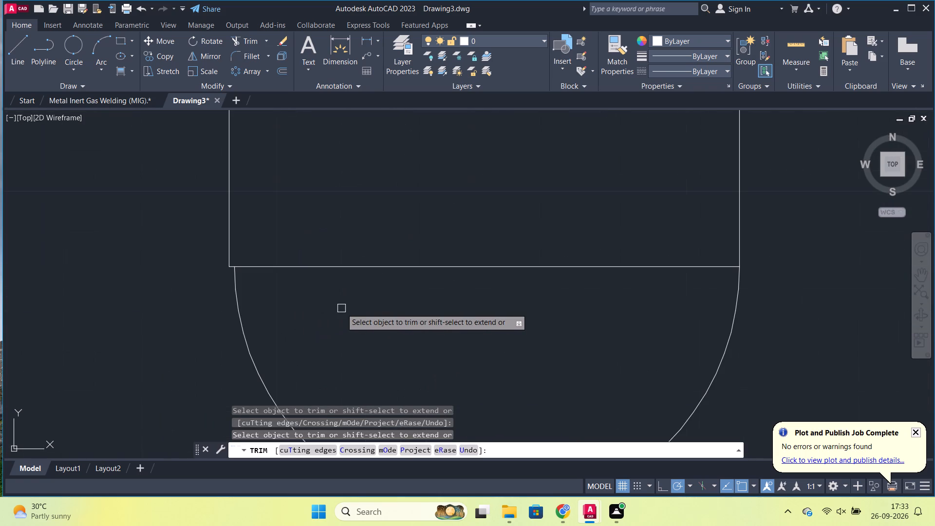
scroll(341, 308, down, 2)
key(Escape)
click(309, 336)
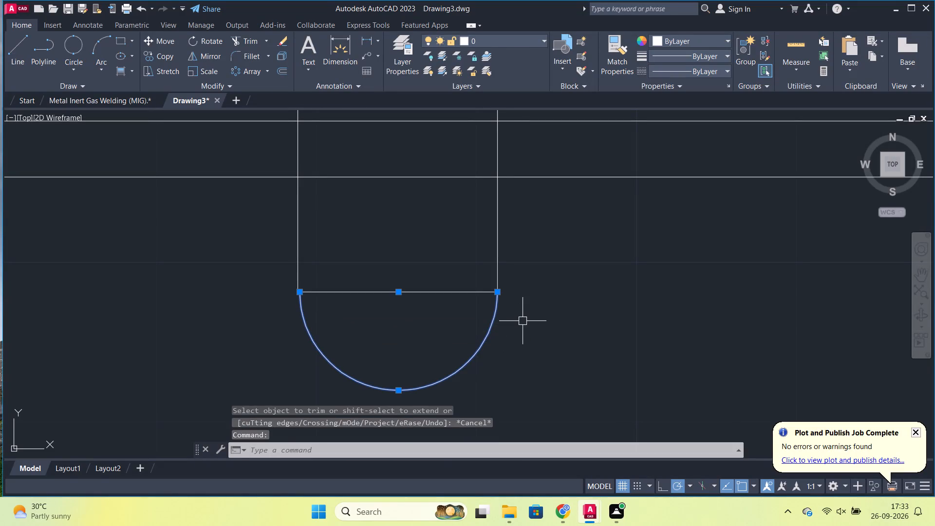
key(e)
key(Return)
Draw a two-point circle between the upright rectangle's two bottom corners.
click(86, 50)
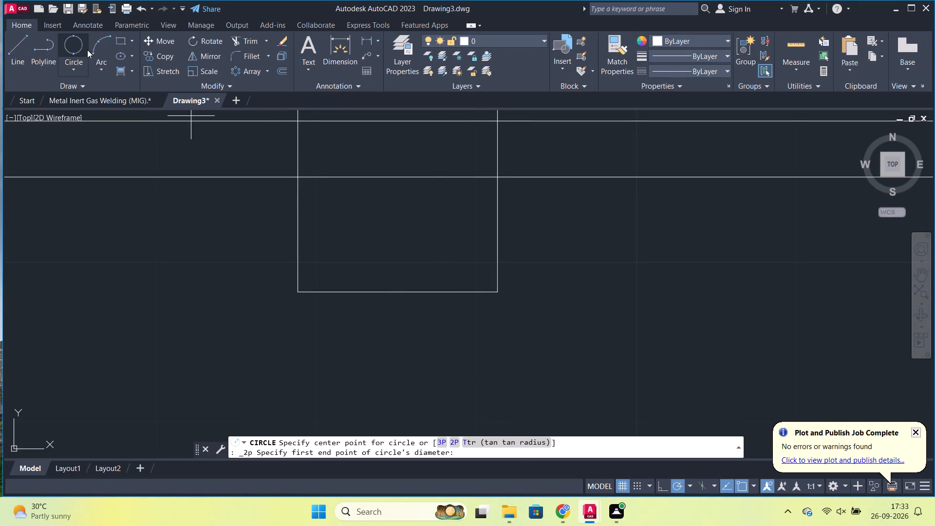
click(80, 49)
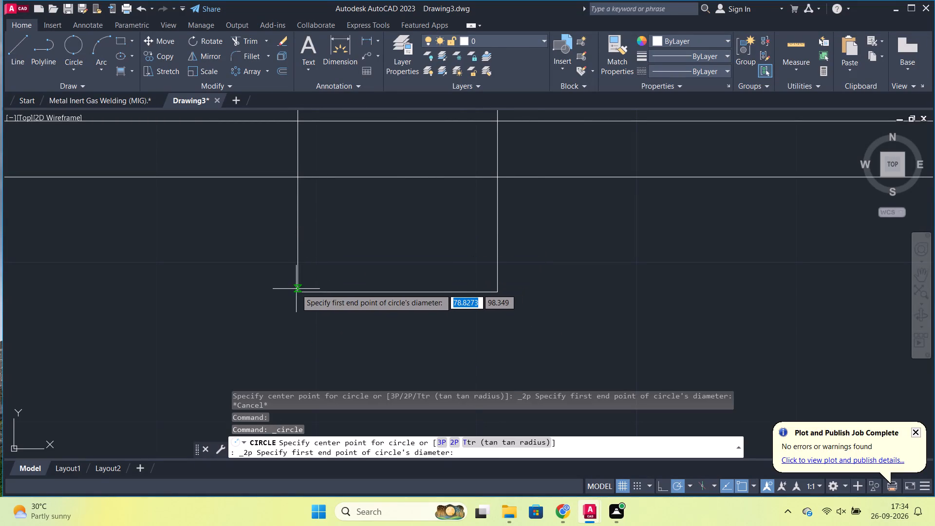
click(296, 291)
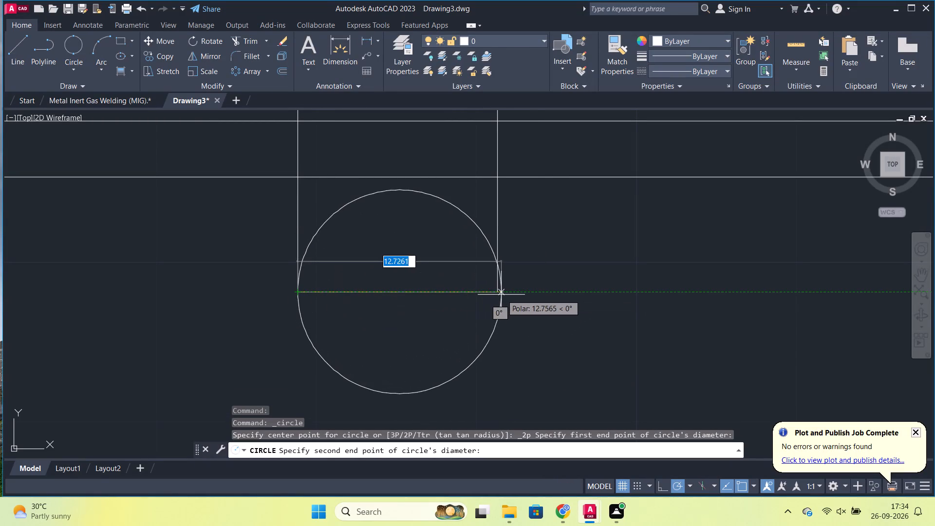
click(497, 294)
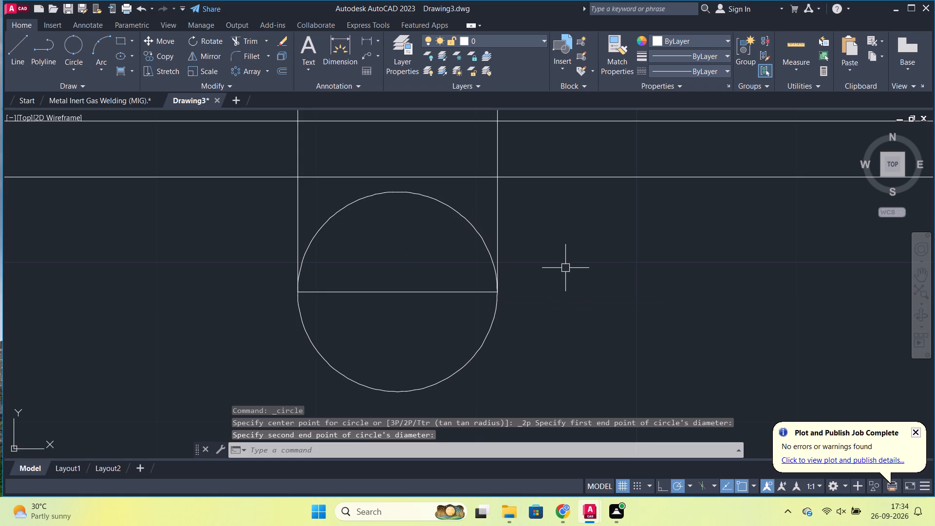
Trim the lower circle's upper half and the rectangle's bottom edge to complete the rounded slot outline.
key(t)
key(r)
key(Return)
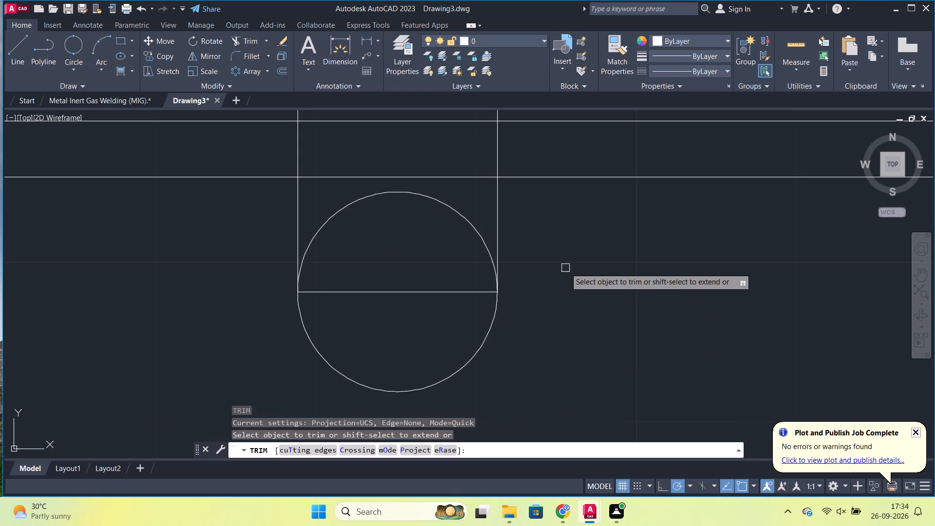
click(467, 221)
drag(465, 221, 404, 320)
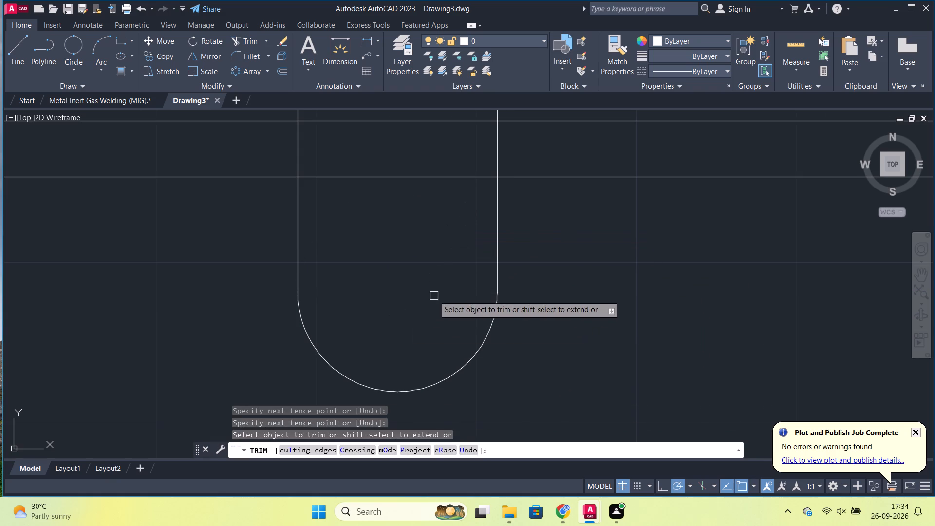
Trim the double-line segments inside the rounded slot and the slot's side segments between the two lines.
scroll(435, 295, down, 4)
scroll(491, 285, up, 1)
drag(381, 279, 380, 265)
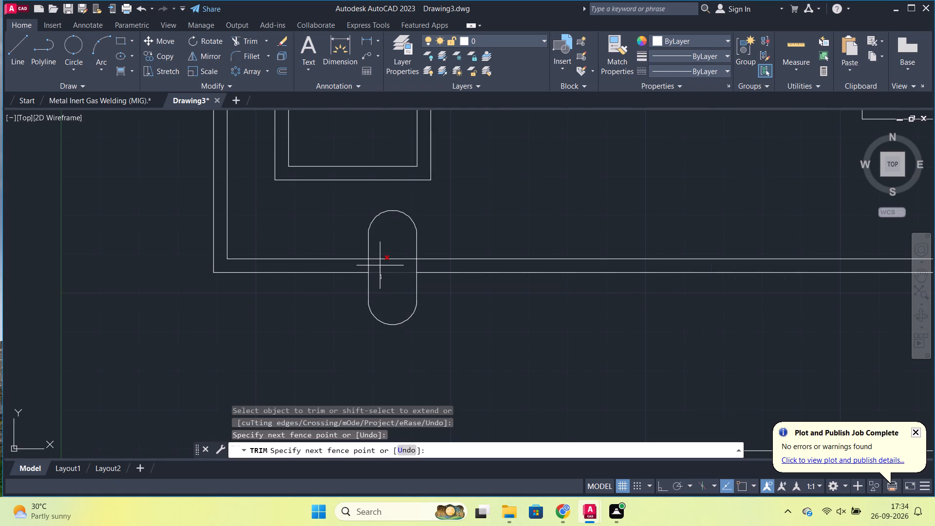
drag(380, 265, 385, 253)
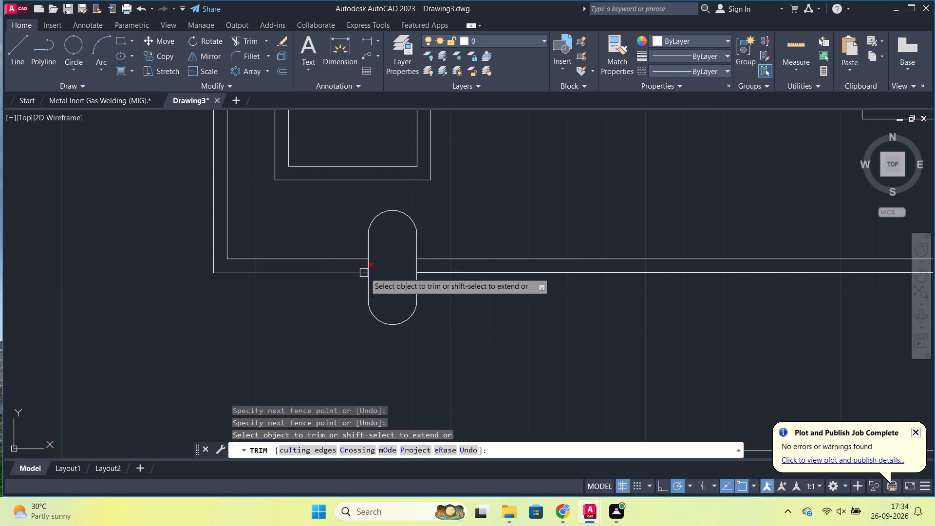
click(367, 267)
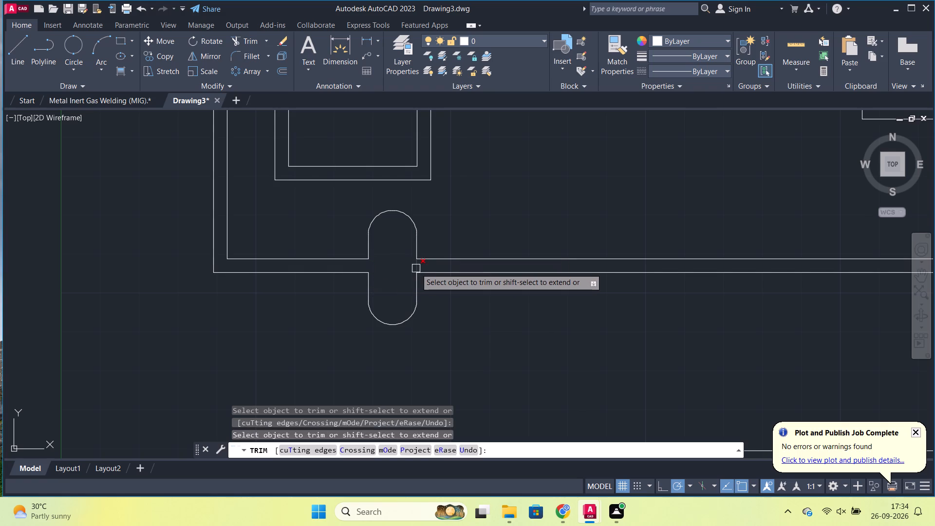
click(416, 268)
scroll(292, 254, down, 2)
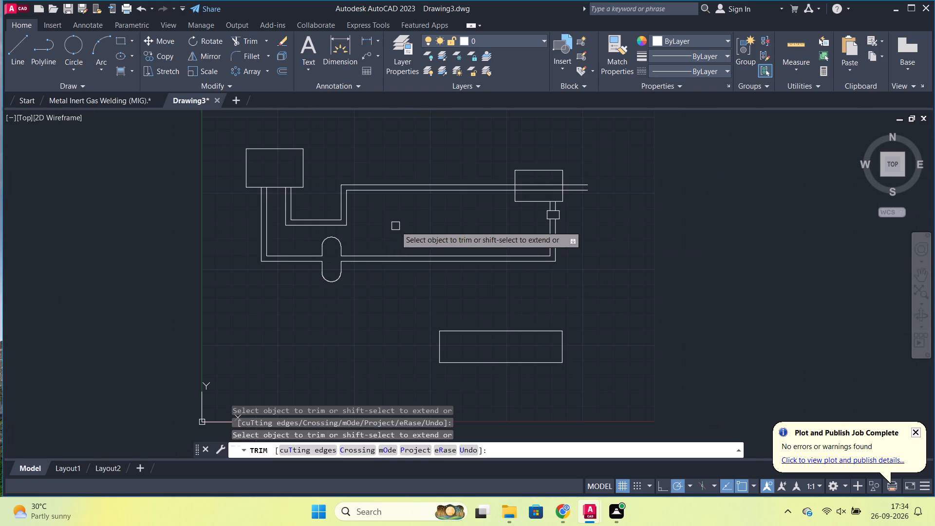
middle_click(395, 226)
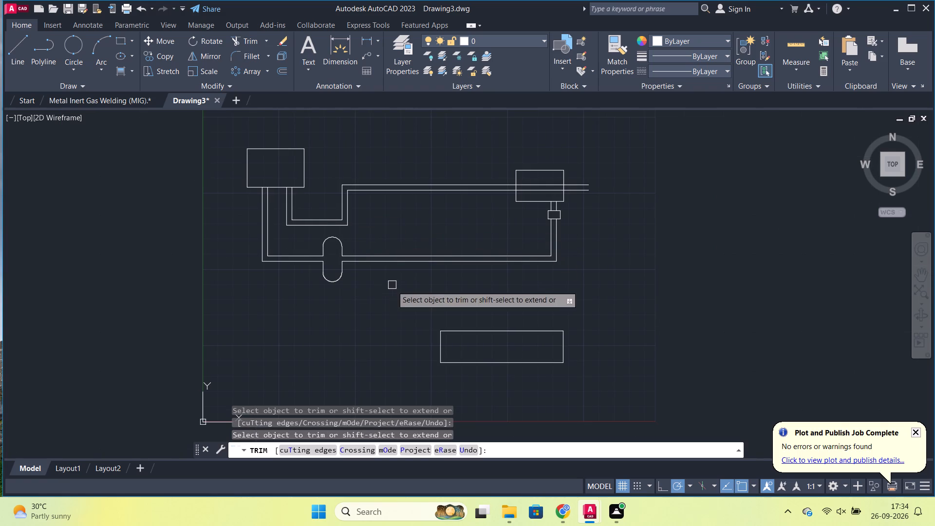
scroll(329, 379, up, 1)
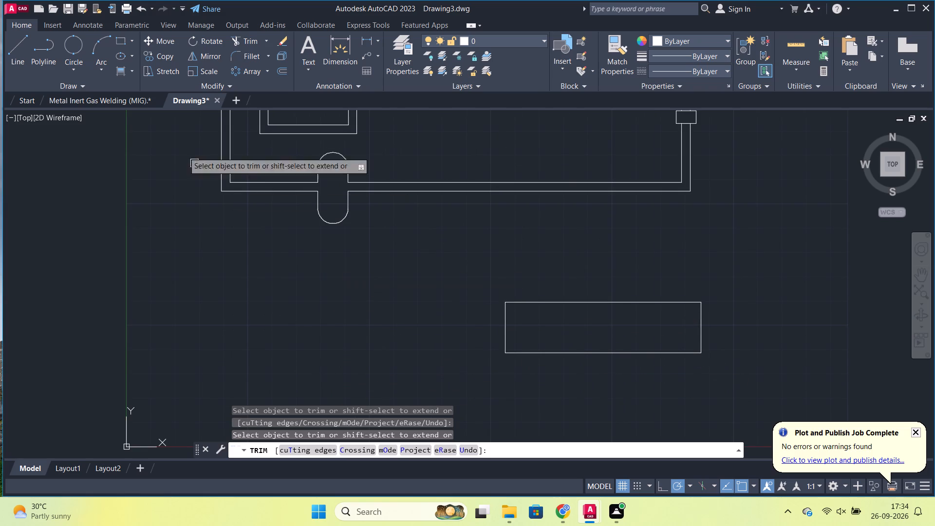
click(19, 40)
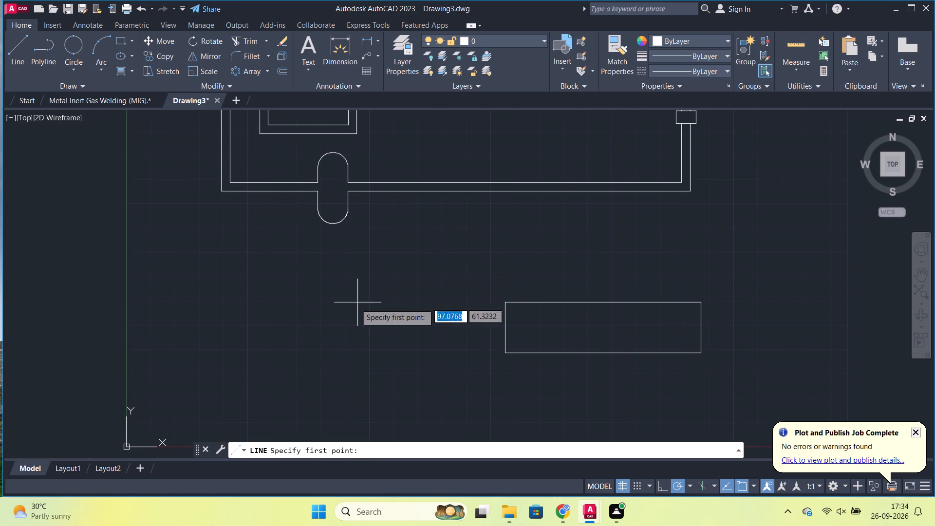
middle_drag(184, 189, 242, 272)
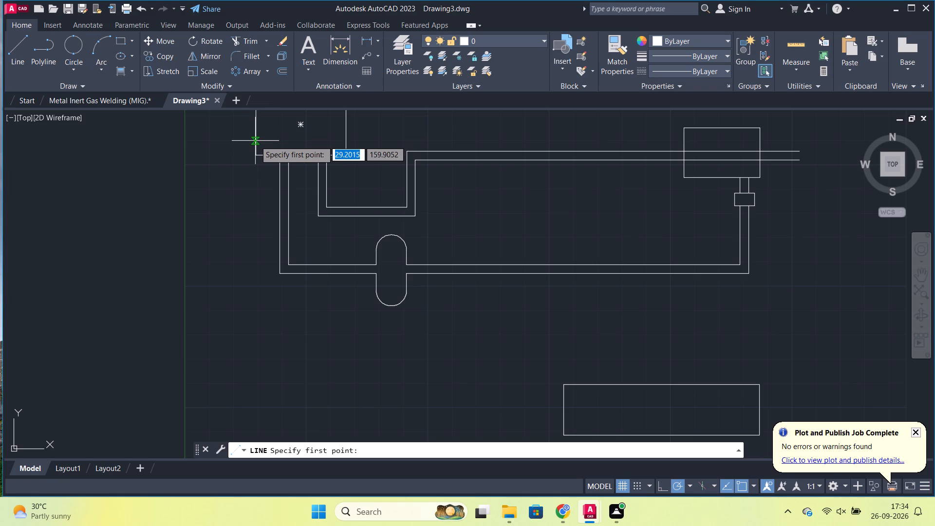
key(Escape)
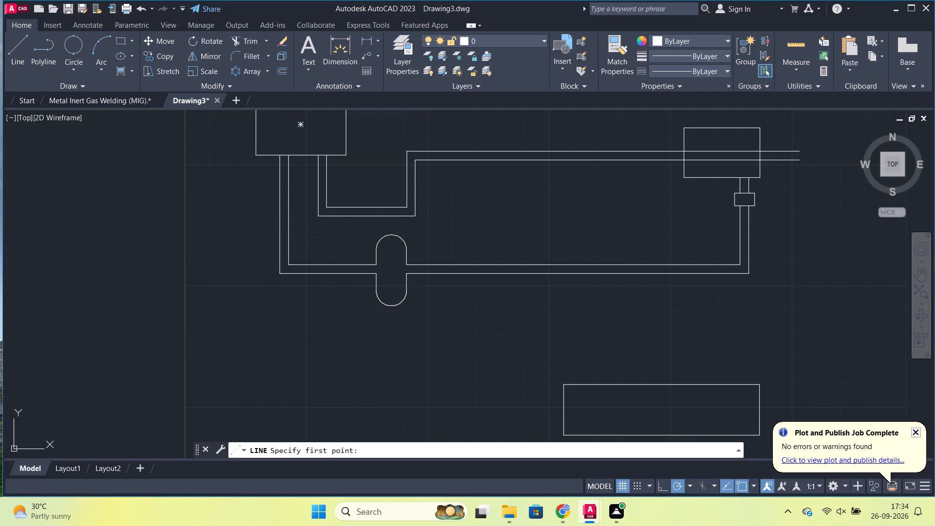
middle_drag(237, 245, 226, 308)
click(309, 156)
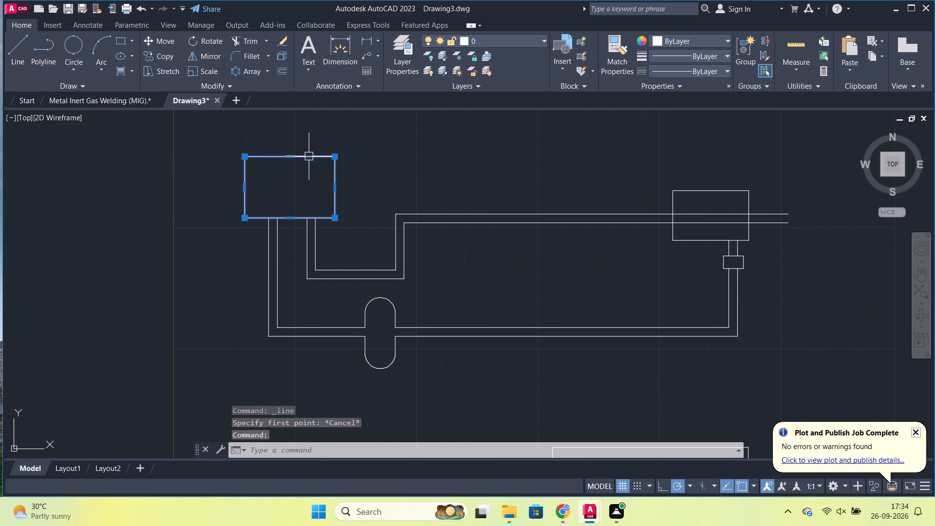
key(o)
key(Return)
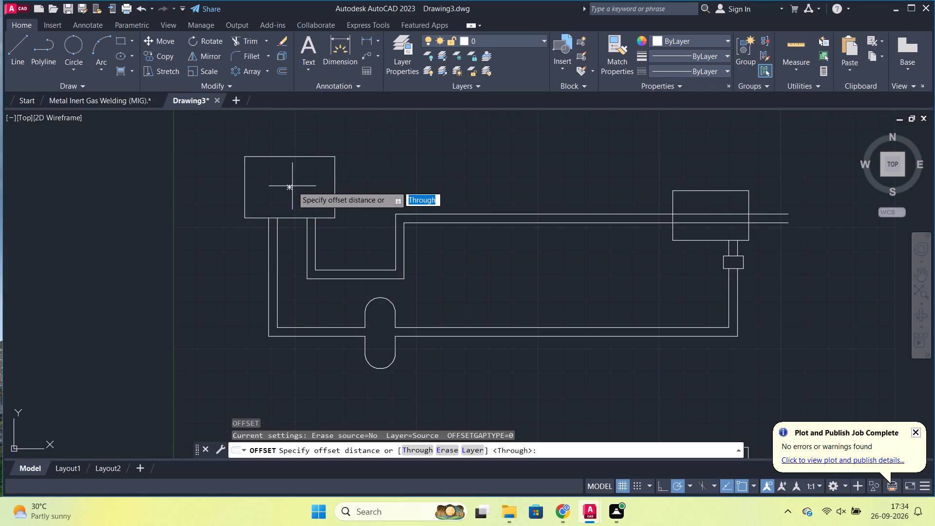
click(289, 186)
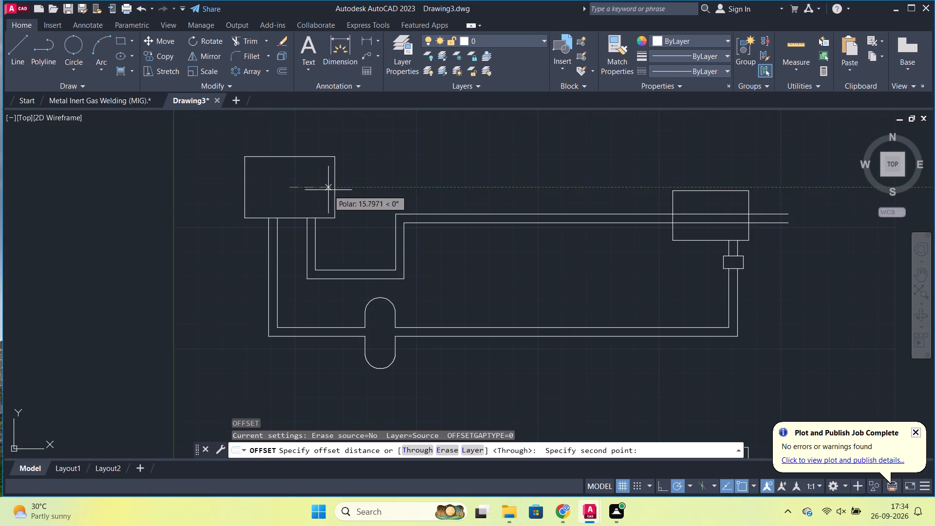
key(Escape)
Offset the large upper-left rectangle inward by 1.5 using the Through option.
key(o)
key(Return)
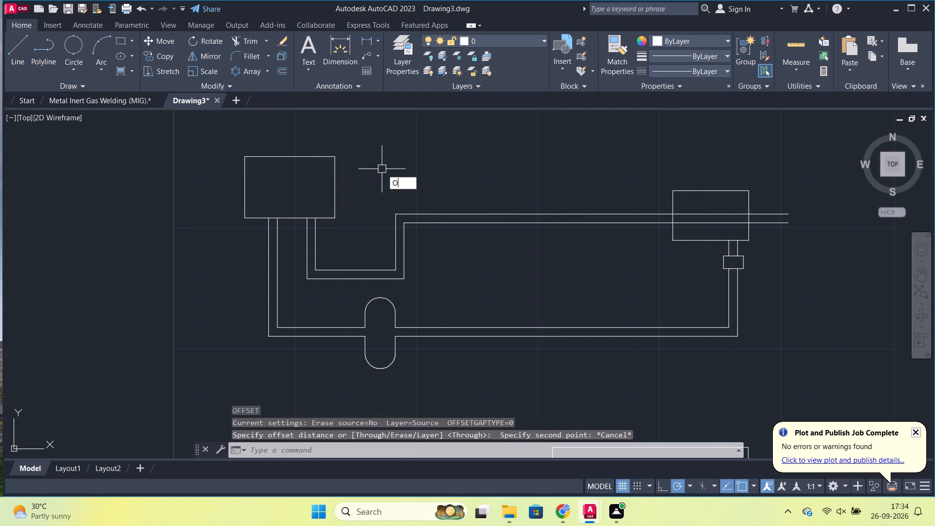
key(Return)
click(338, 182)
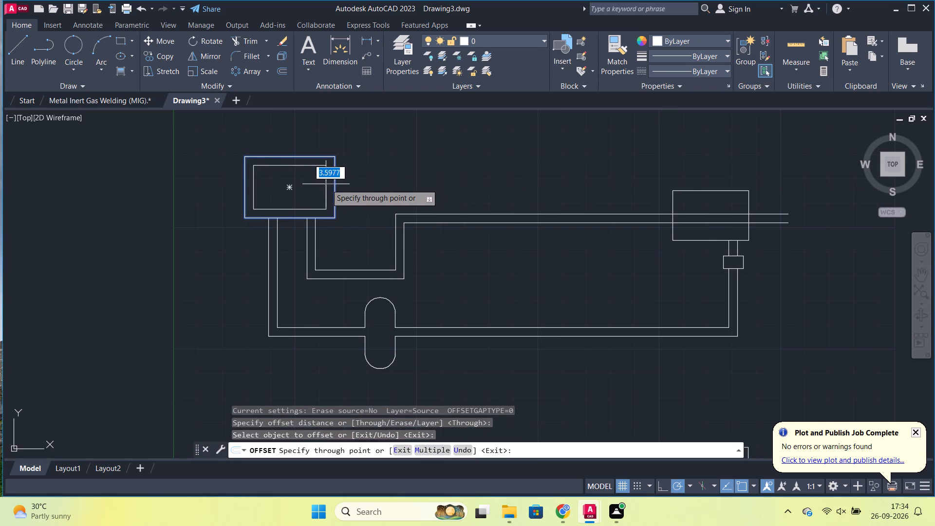
scroll(331, 179, up, 1)
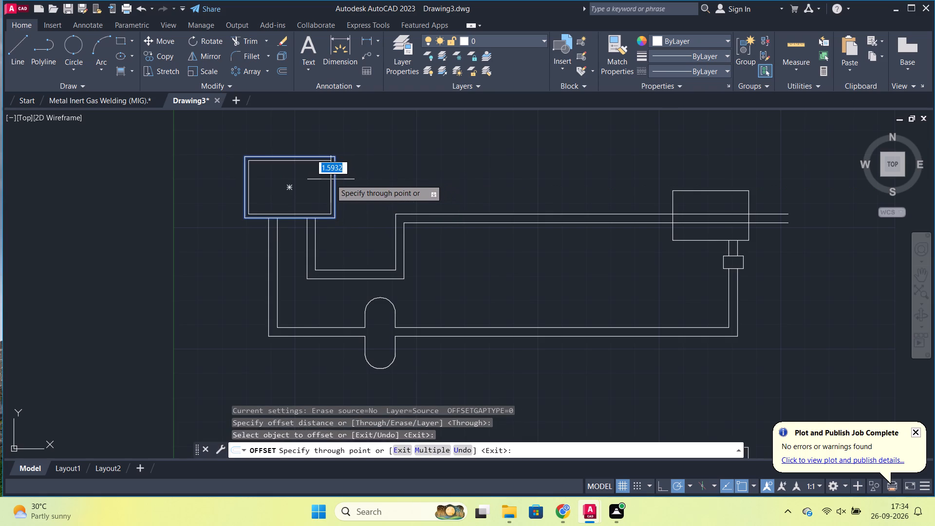
text(1.5)
key(Return)
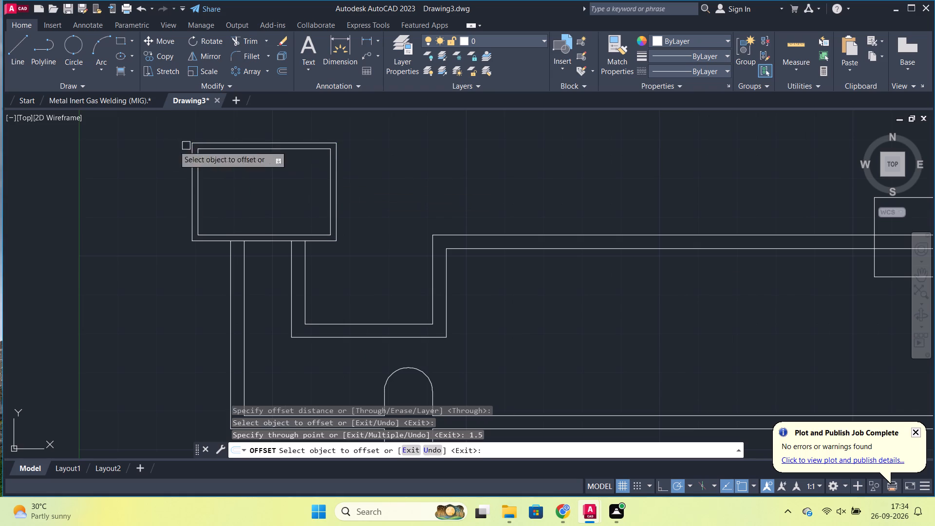
Draw a line from the double-outlined rectangle's left edge, running a short way left and about 107 units straight down.
click(16, 49)
scroll(394, 202, down, 1)
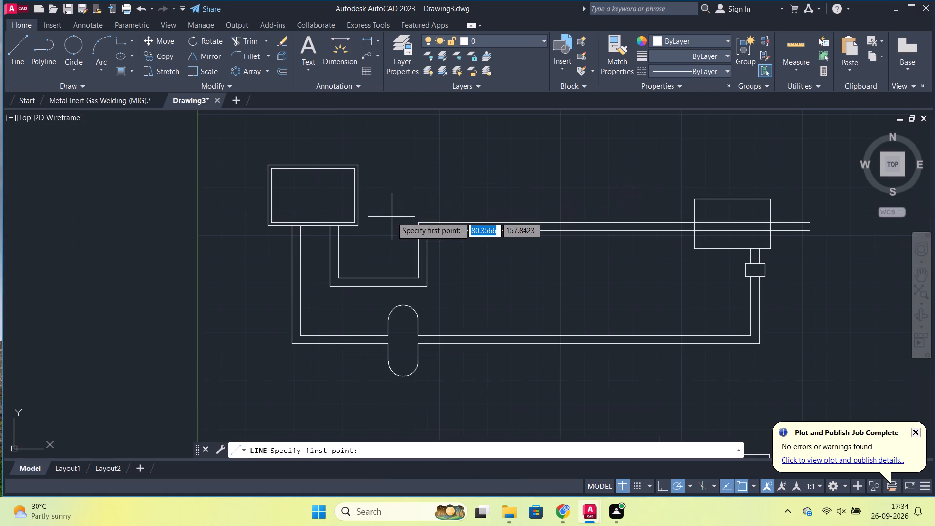
scroll(288, 171, up, 2)
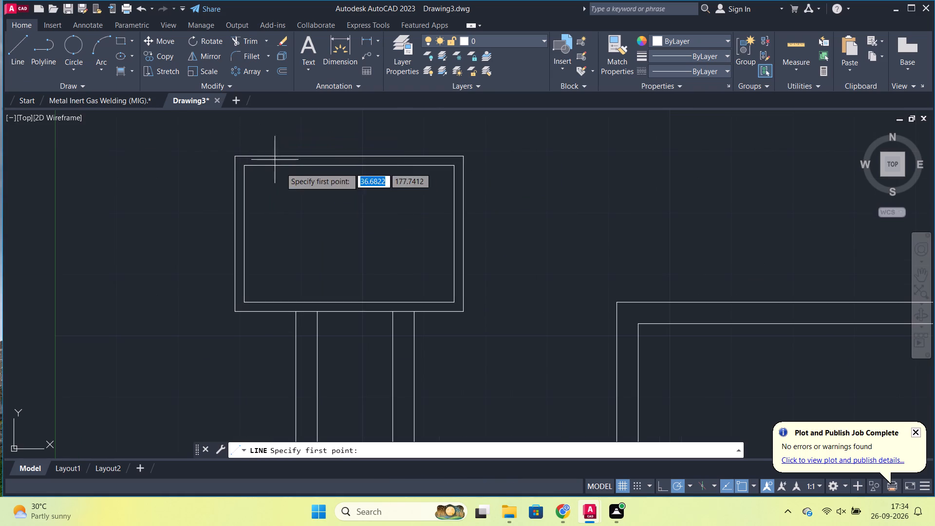
scroll(279, 255, down, 1)
scroll(396, 292, down, 1)
middle_drag(408, 307, 448, 244)
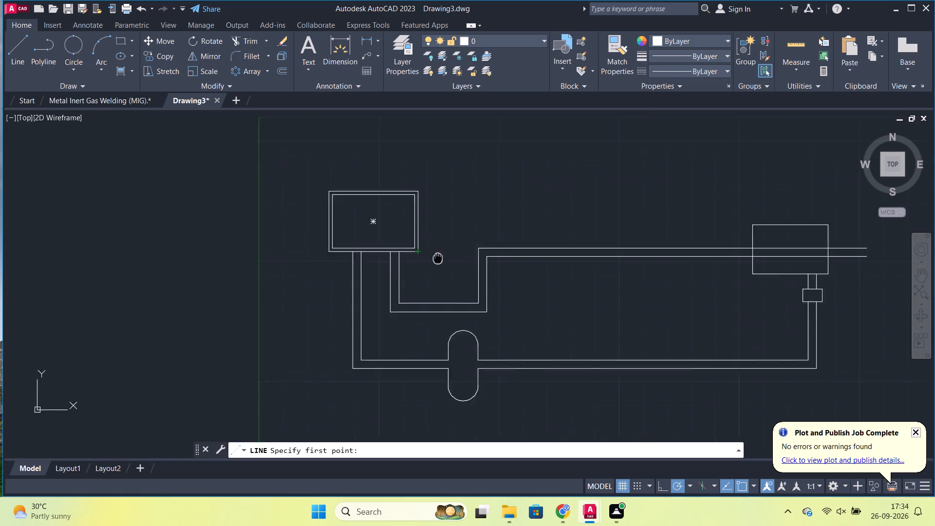
middle_drag(448, 244, 460, 225)
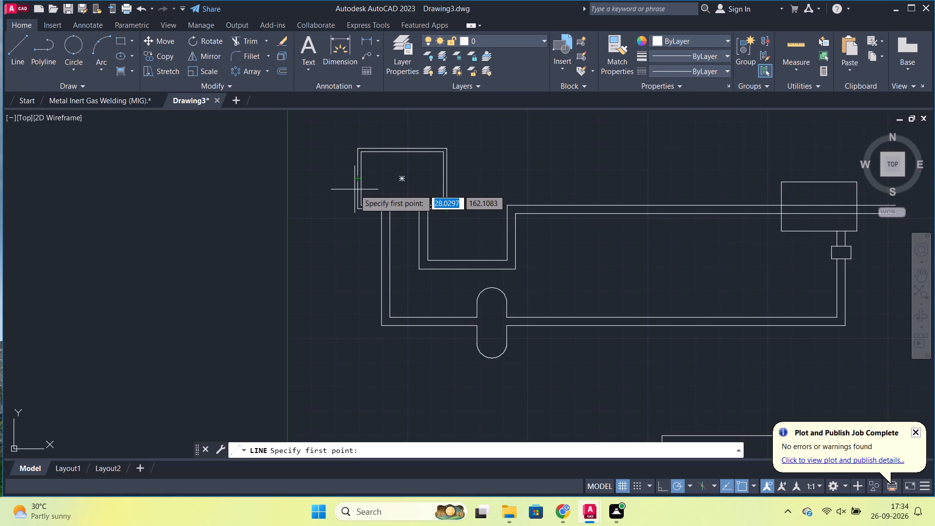
scroll(355, 189, up, 1)
click(356, 188)
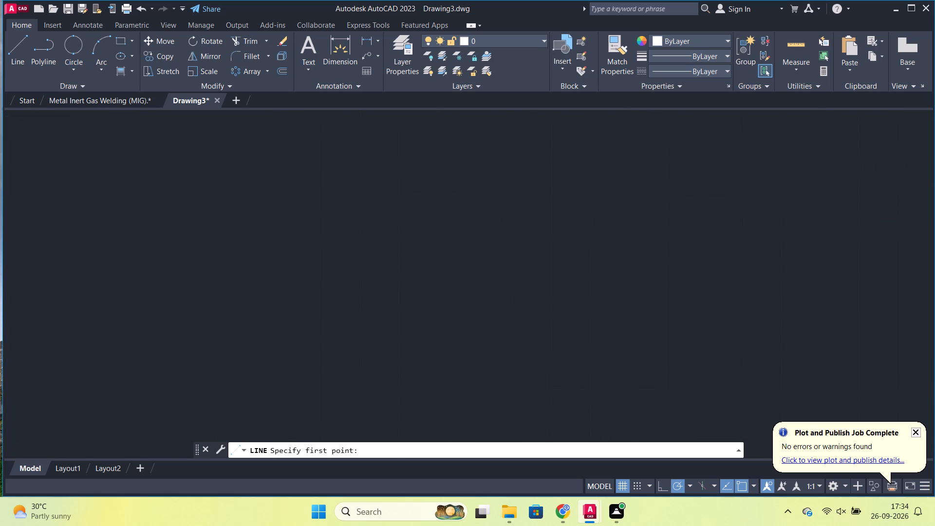
click(301, 187)
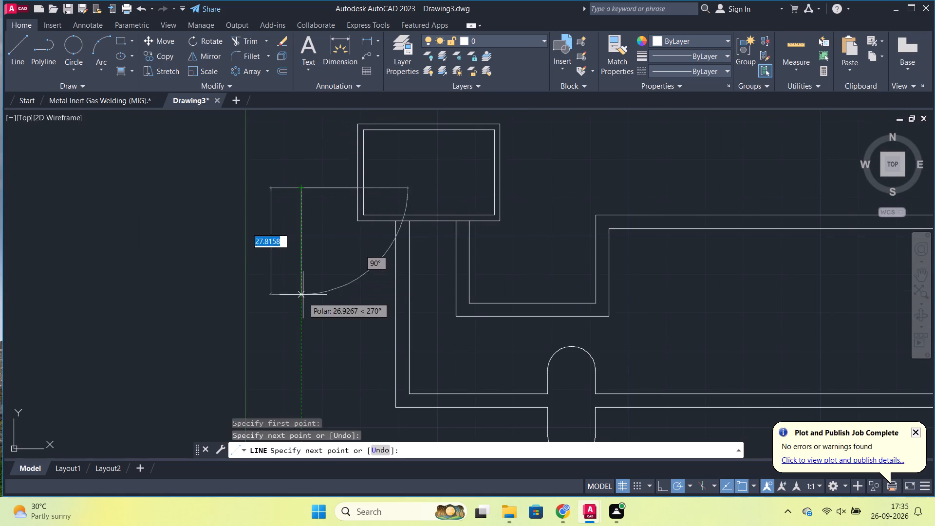
scroll(303, 297, down, 1)
middle_drag(304, 325, 289, 222)
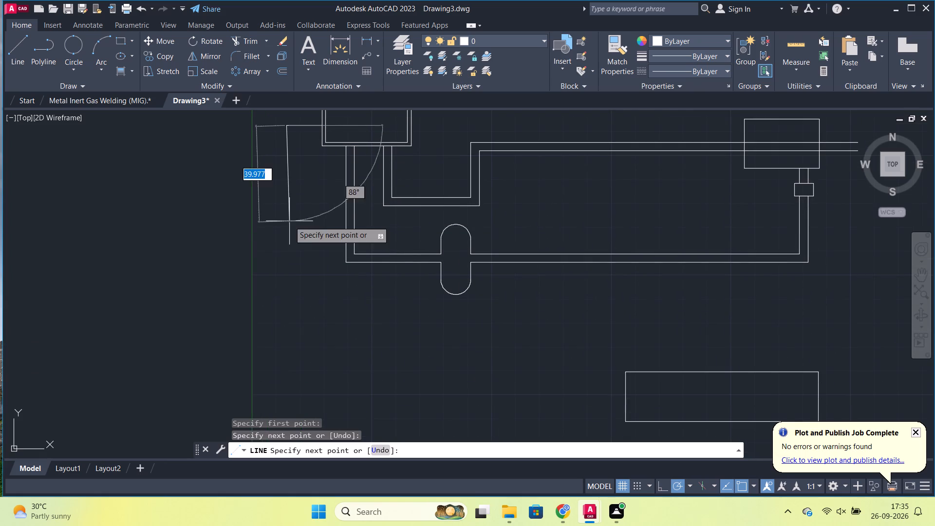
middle_drag(290, 374, 285, 281)
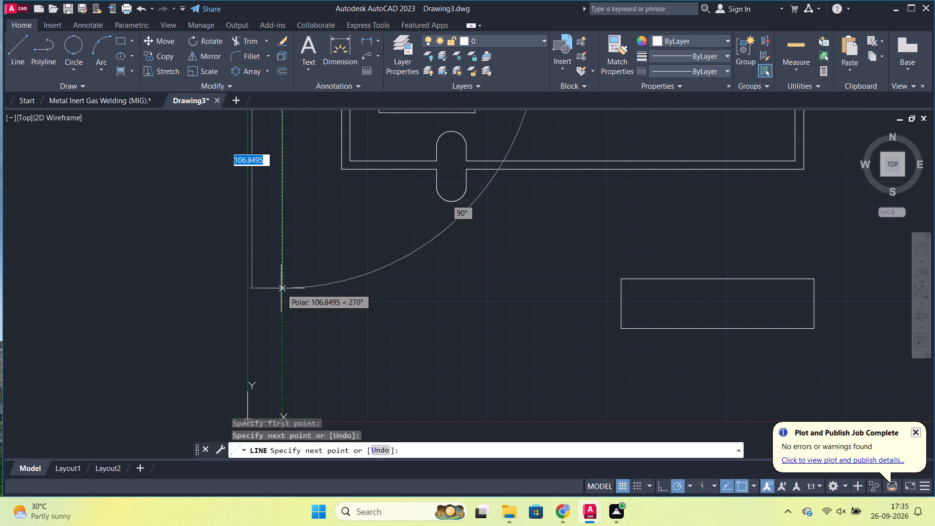
click(281, 292)
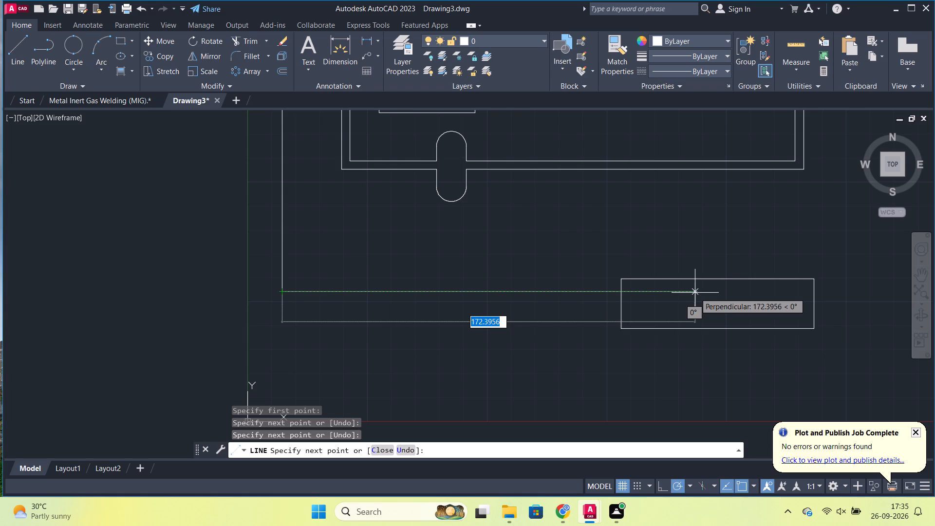
key(Escape)
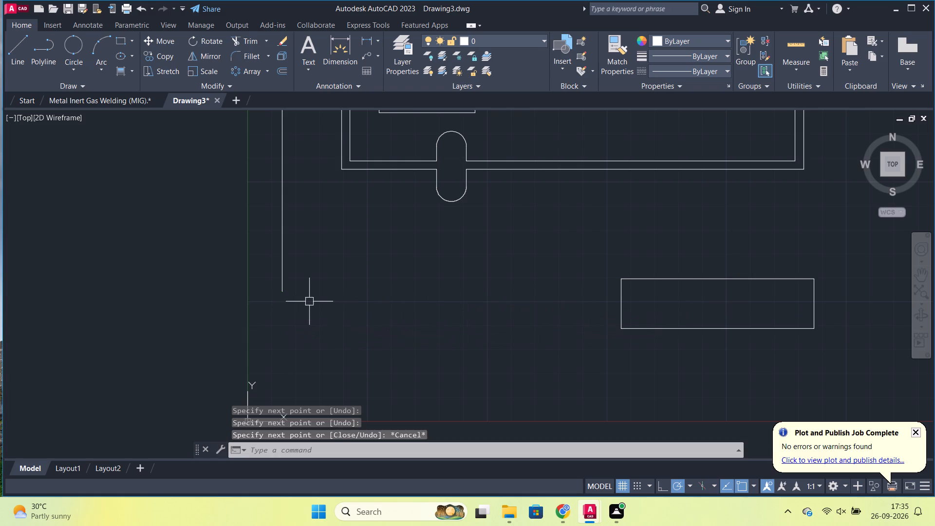
Move the wide rectangle below the diagram downward and slightly to the left.
scroll(737, 292, down, 2)
middle_drag(737, 296, 563, 284)
scroll(577, 285, up, 1)
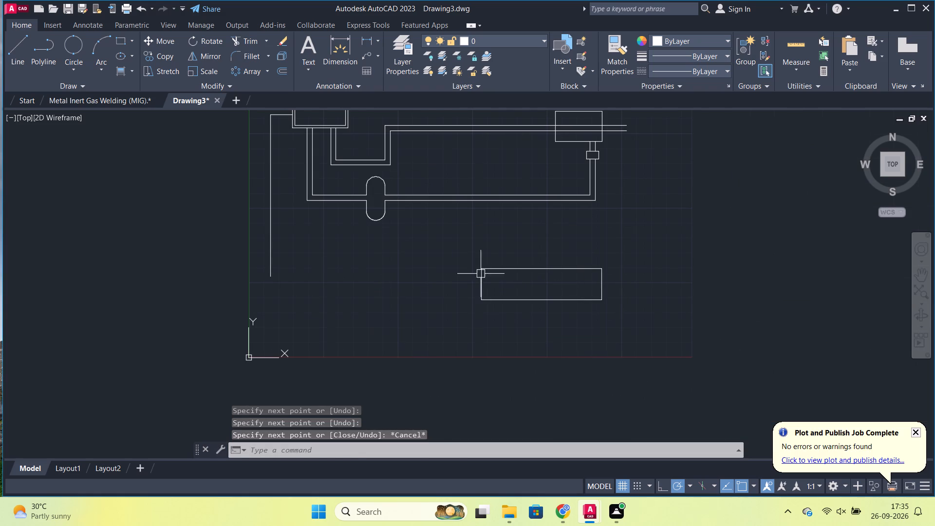
click(439, 233)
click(645, 324)
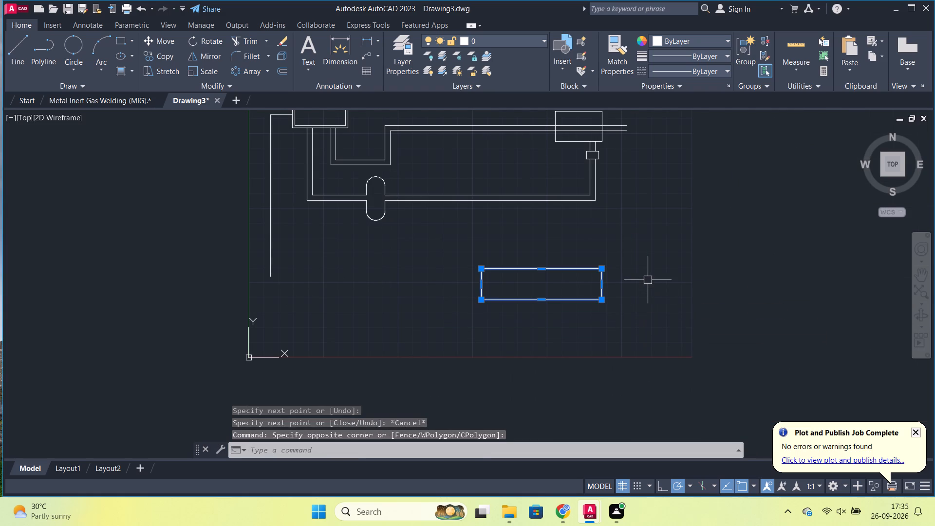
key(m)
key(Return)
click(545, 276)
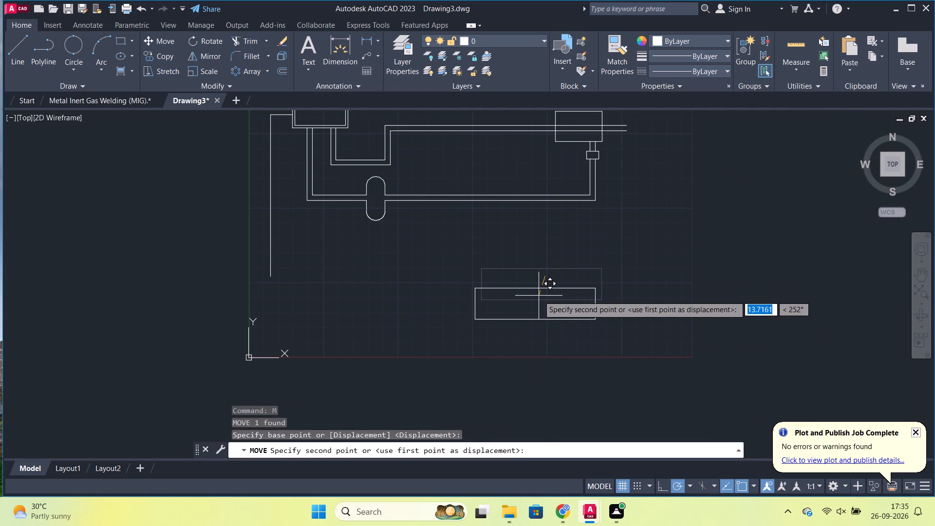
click(538, 301)
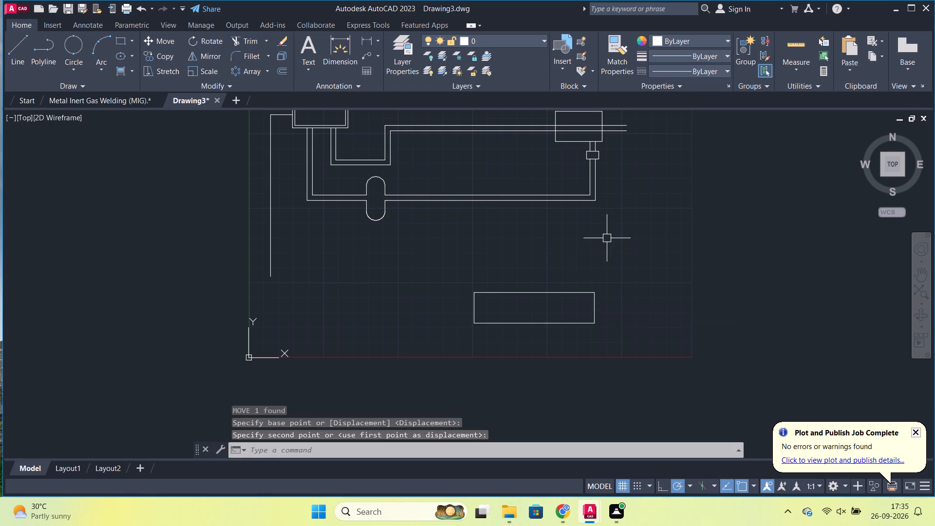
key(Escape)
Continue the outer line from its lower end about 170 units right, 26 up, 28 left and 44 down into the wide rectangle.
scroll(489, 281, up, 1)
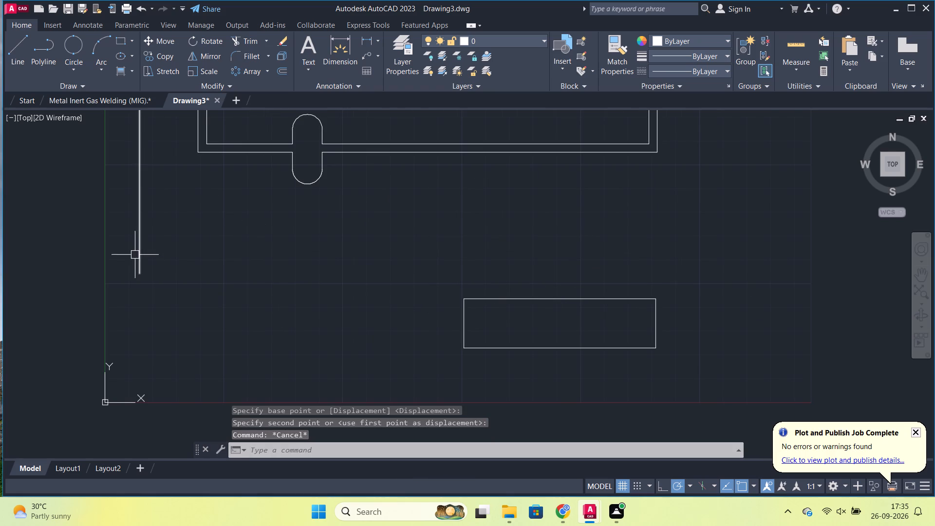
click(22, 38)
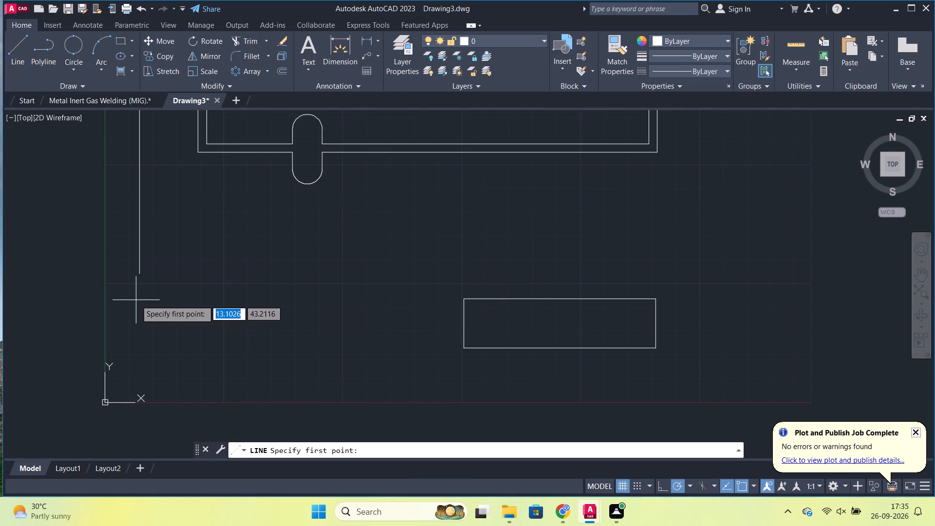
click(137, 274)
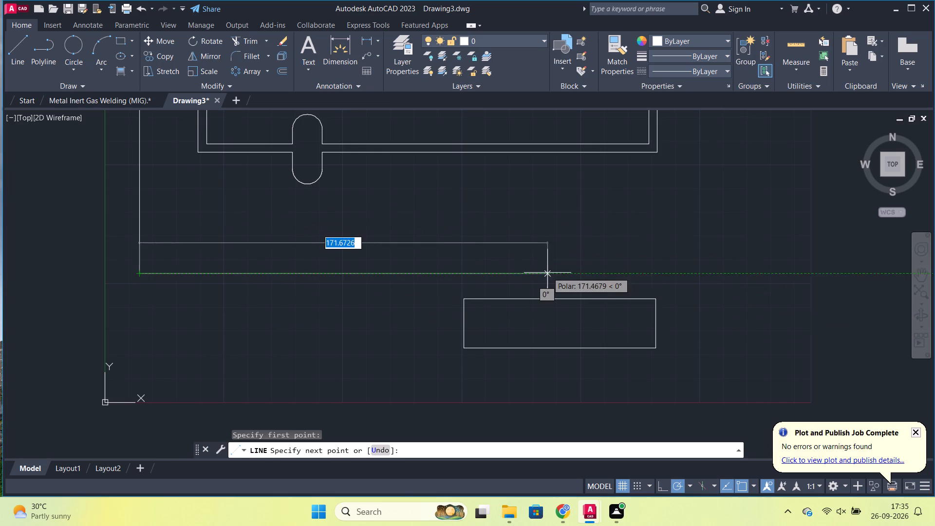
click(544, 275)
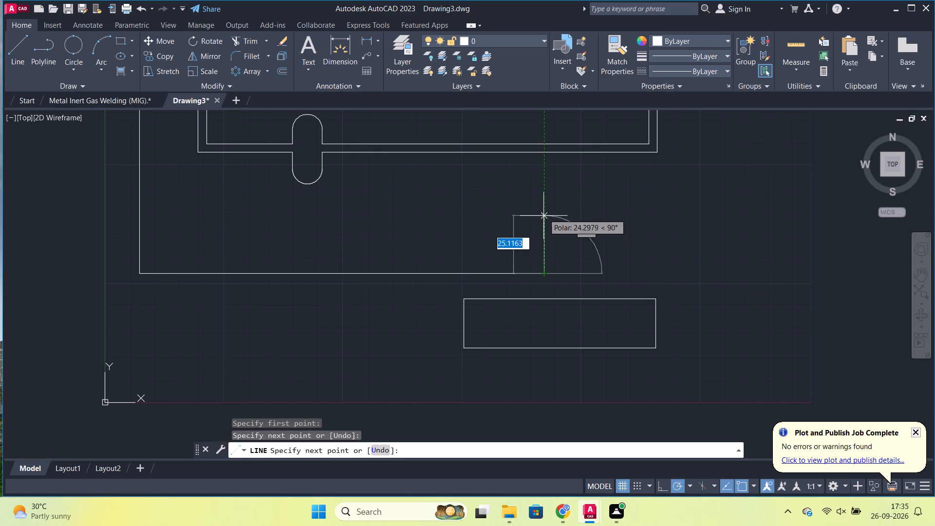
click(542, 212)
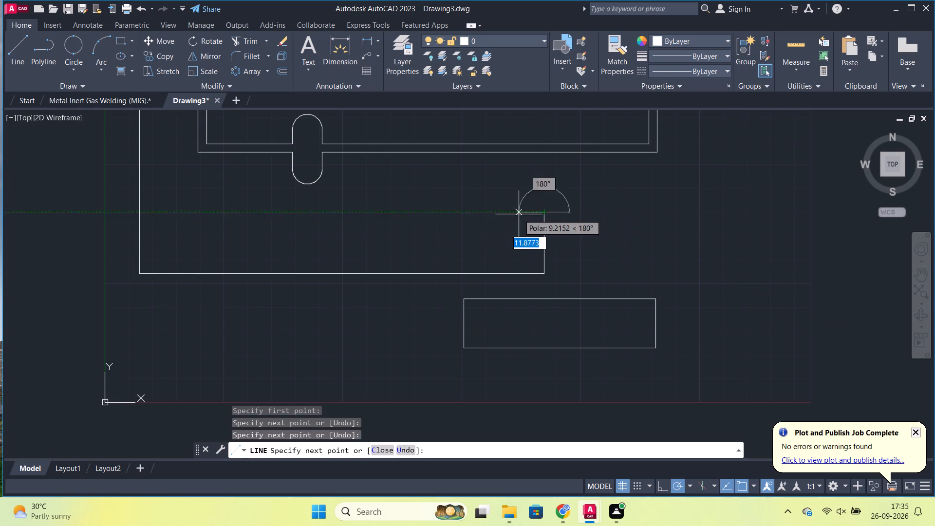
click(476, 213)
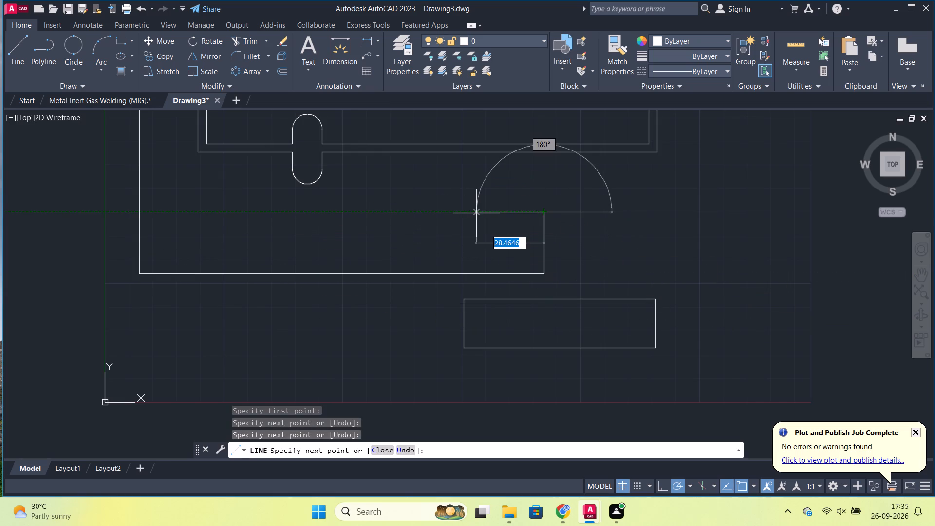
click(474, 316)
key(Escape)
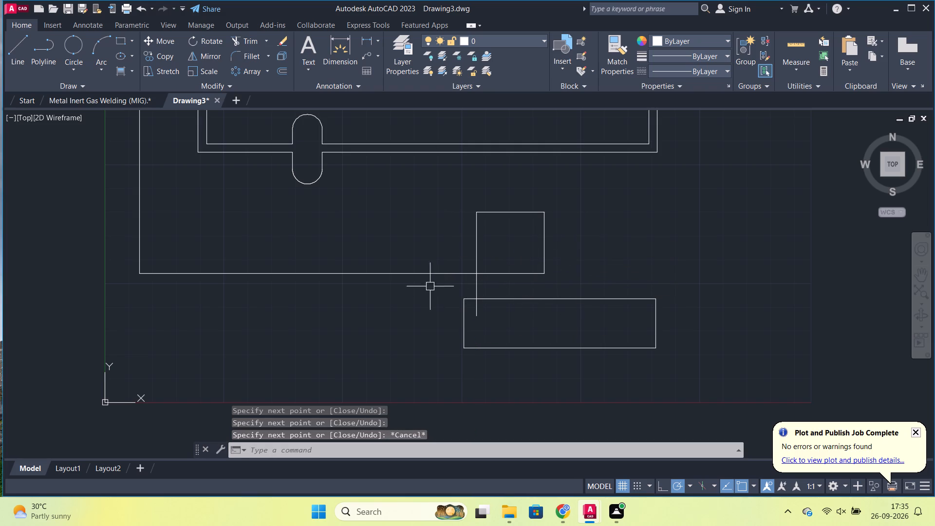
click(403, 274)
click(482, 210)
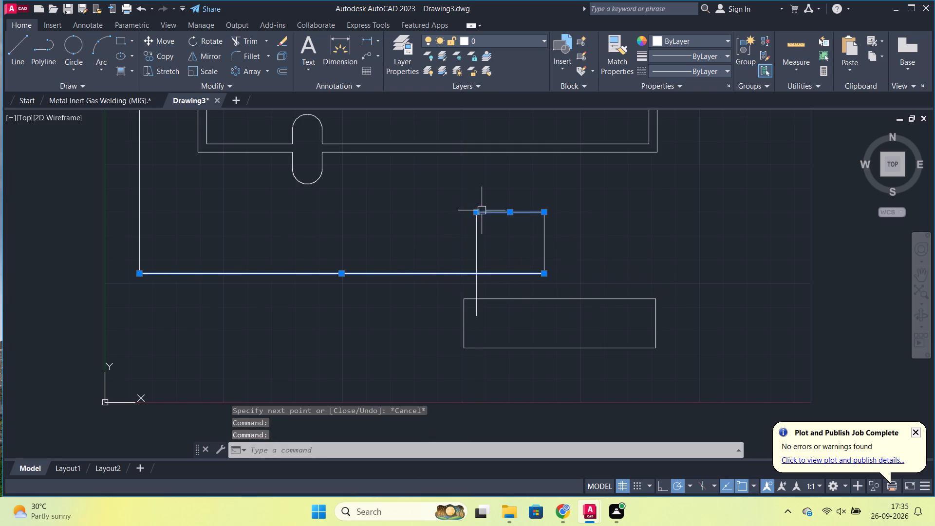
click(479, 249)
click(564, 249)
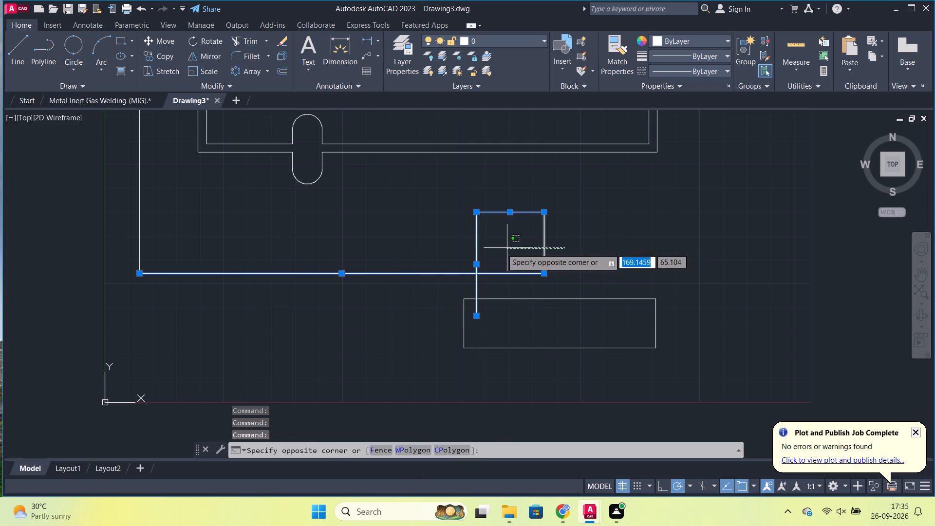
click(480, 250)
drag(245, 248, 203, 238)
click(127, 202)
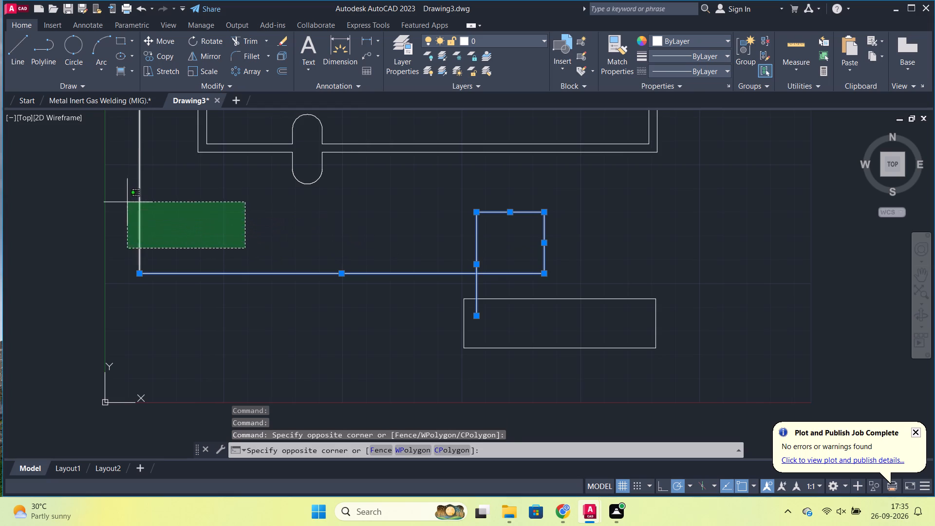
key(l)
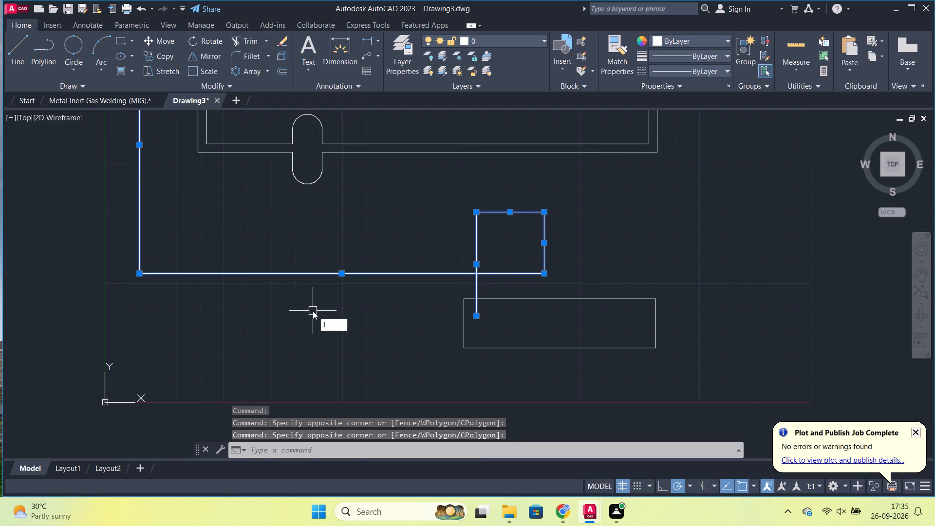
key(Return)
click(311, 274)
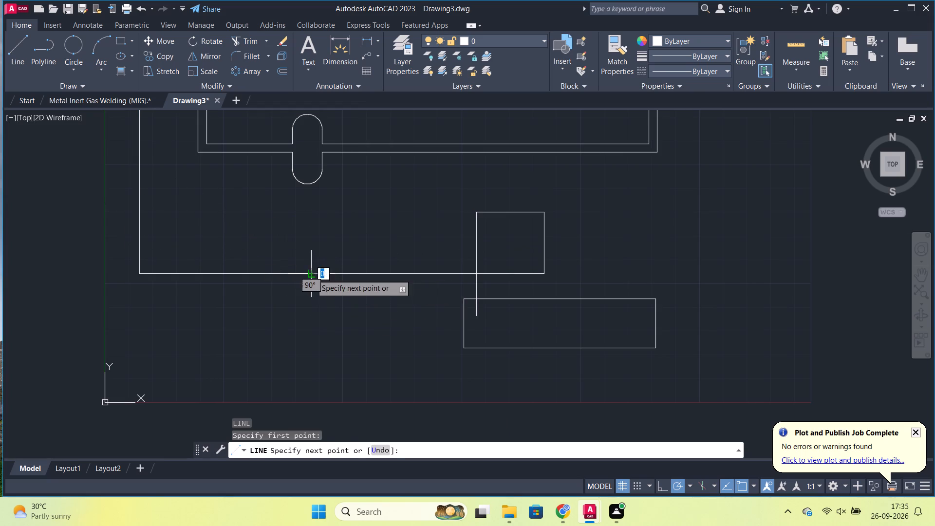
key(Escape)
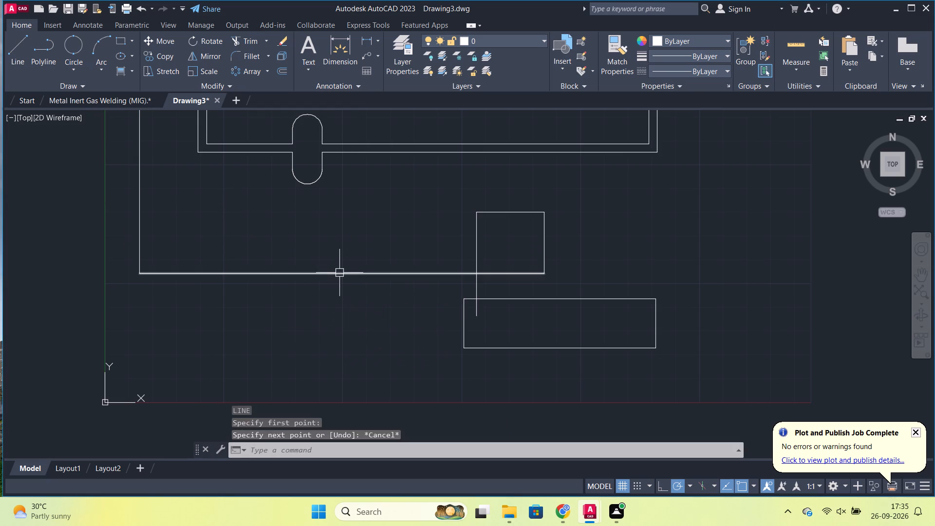
Join the outer line's long vertical segment and the four newly drawn segments into one polyline.
click(339, 273)
click(231, 225)
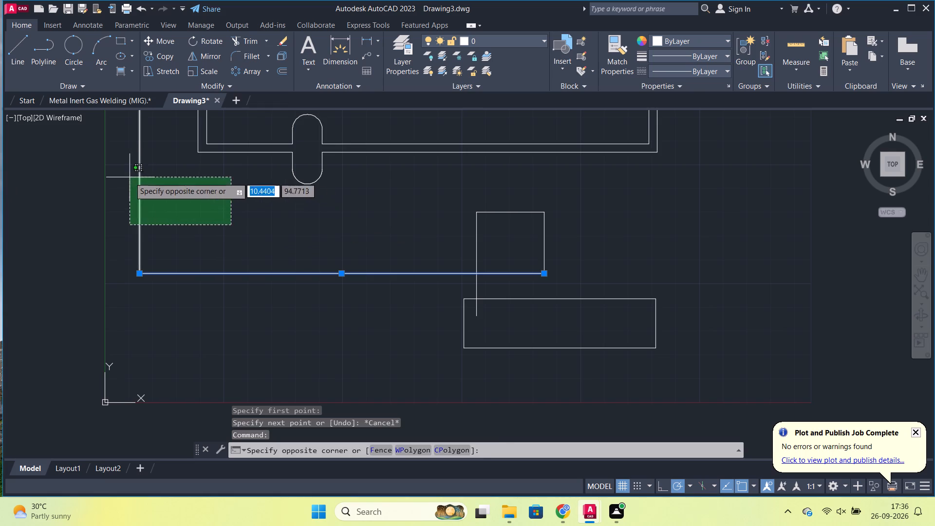
click(130, 177)
drag(652, 264, 587, 252)
click(444, 199)
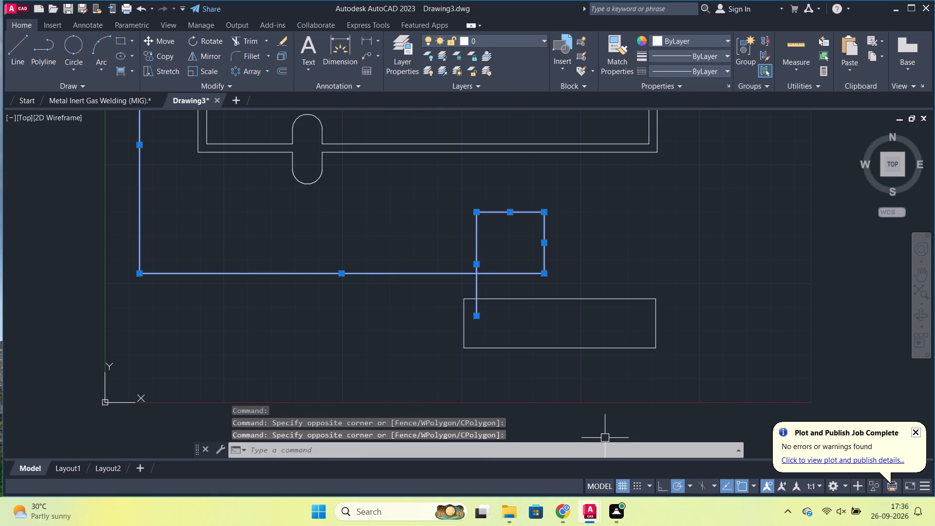
key(j)
key(Return)
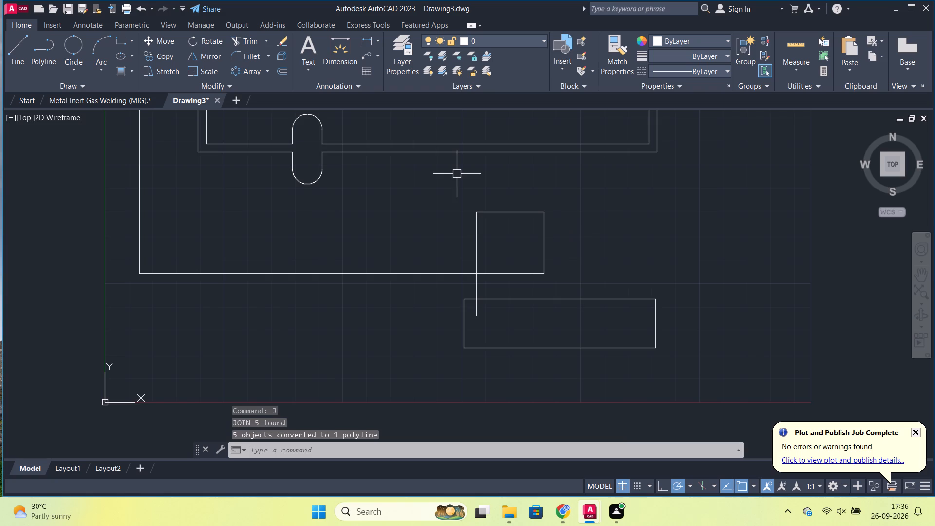
key(Escape)
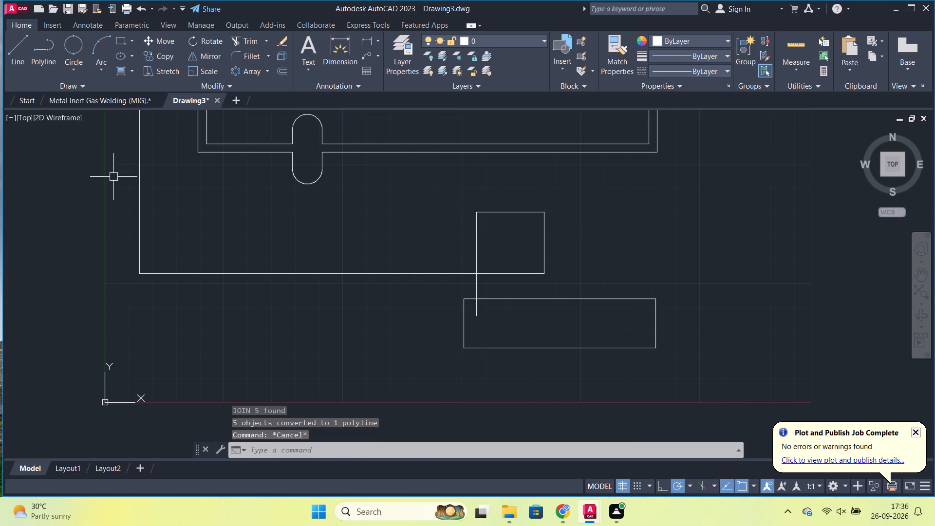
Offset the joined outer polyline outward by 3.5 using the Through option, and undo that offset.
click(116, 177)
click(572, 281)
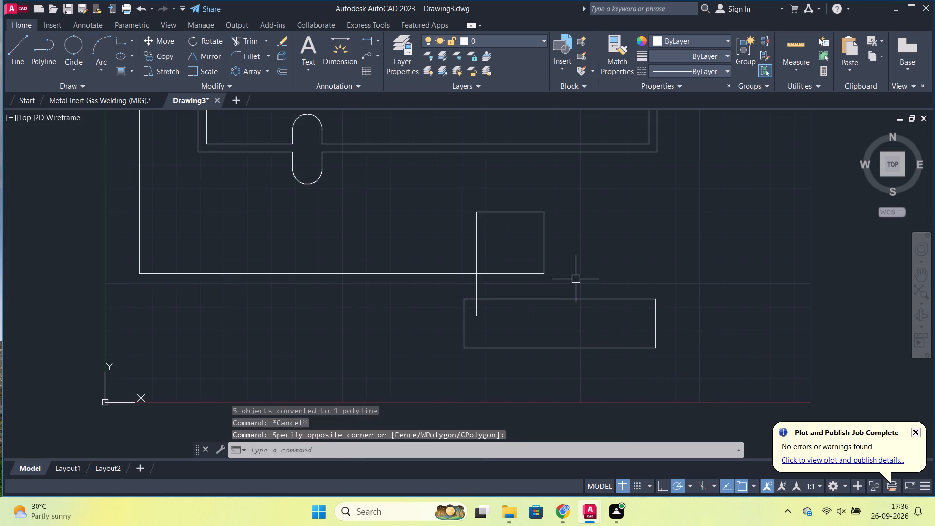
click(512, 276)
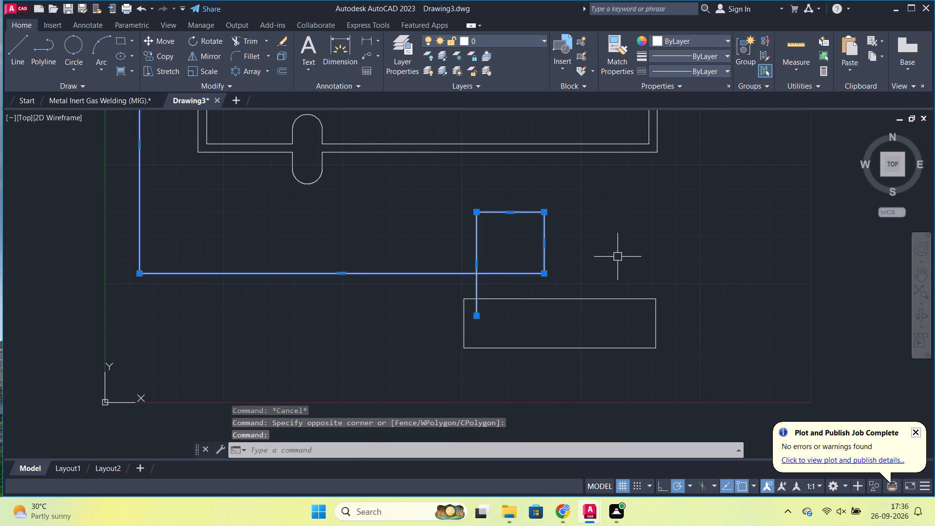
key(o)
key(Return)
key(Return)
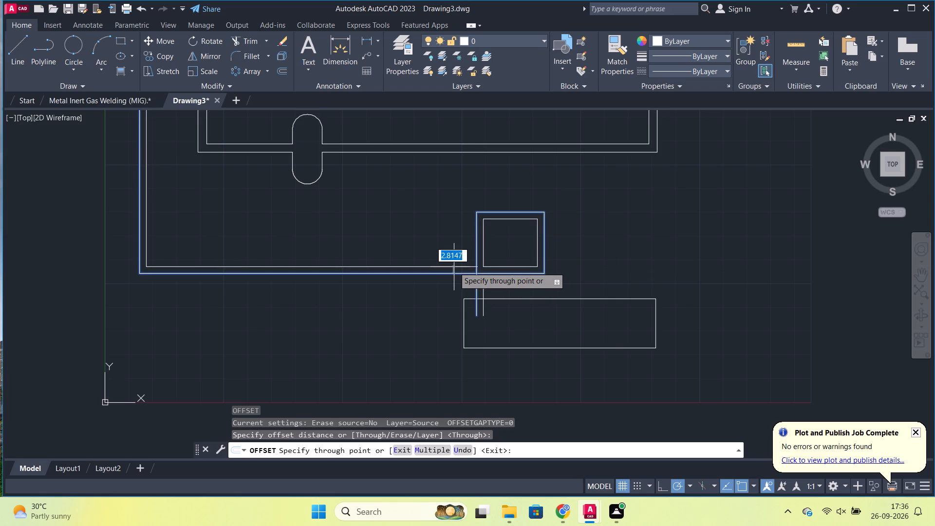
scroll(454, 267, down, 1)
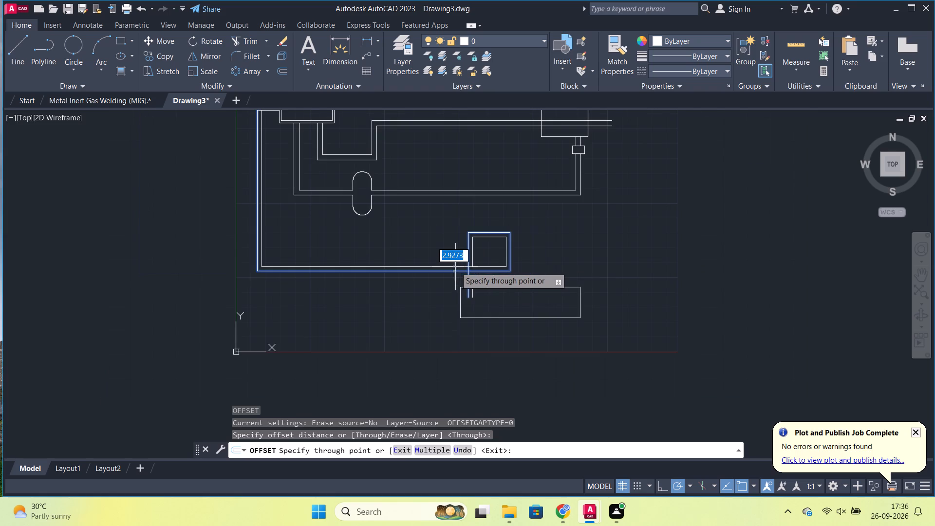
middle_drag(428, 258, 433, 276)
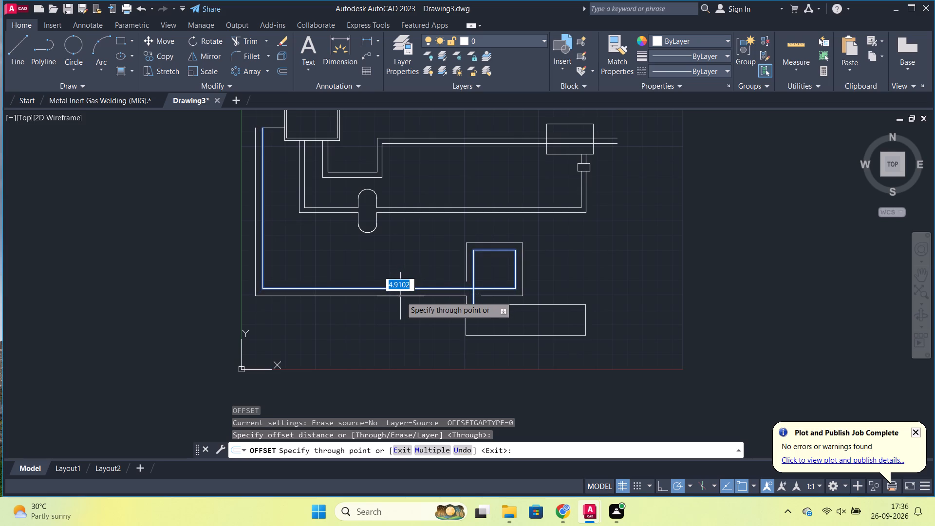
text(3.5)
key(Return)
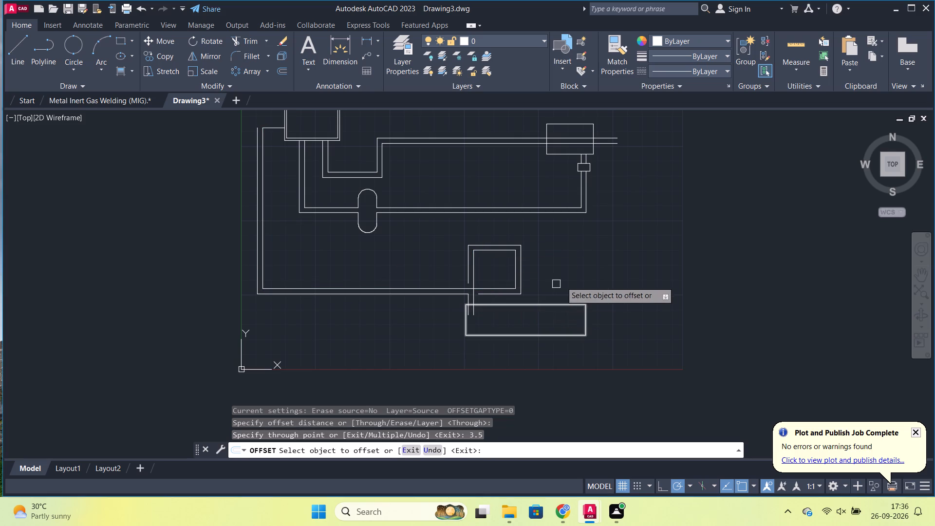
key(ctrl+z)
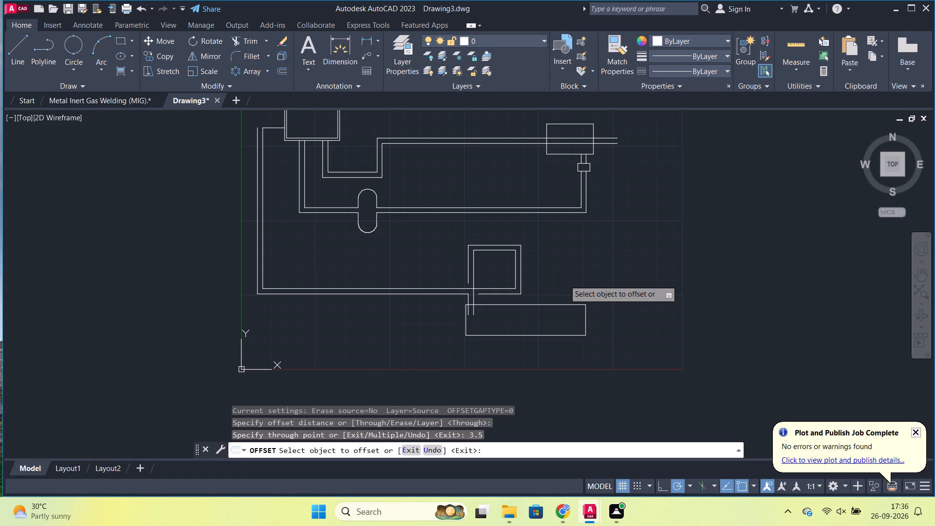
Offset the joined outer polyline by 3.5 toward the inside of its square loop.
click(511, 285)
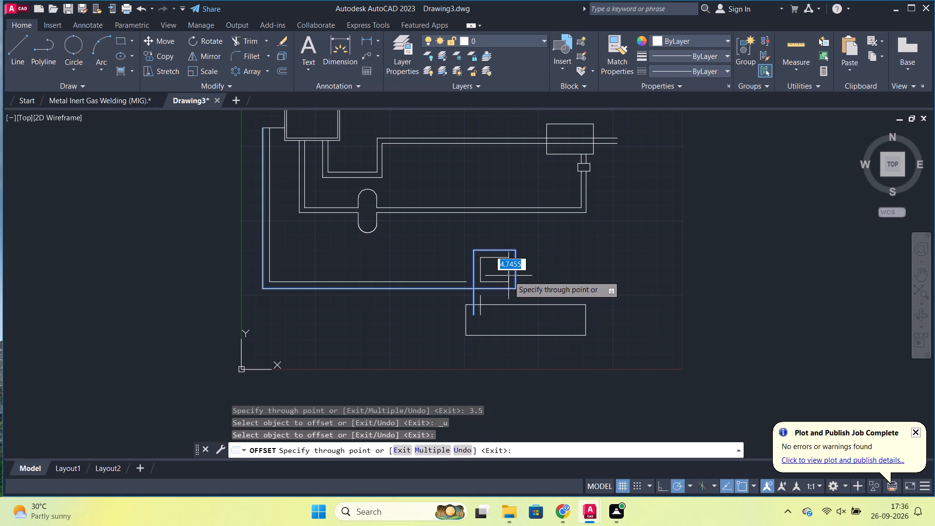
text(3.5)
key(Return)
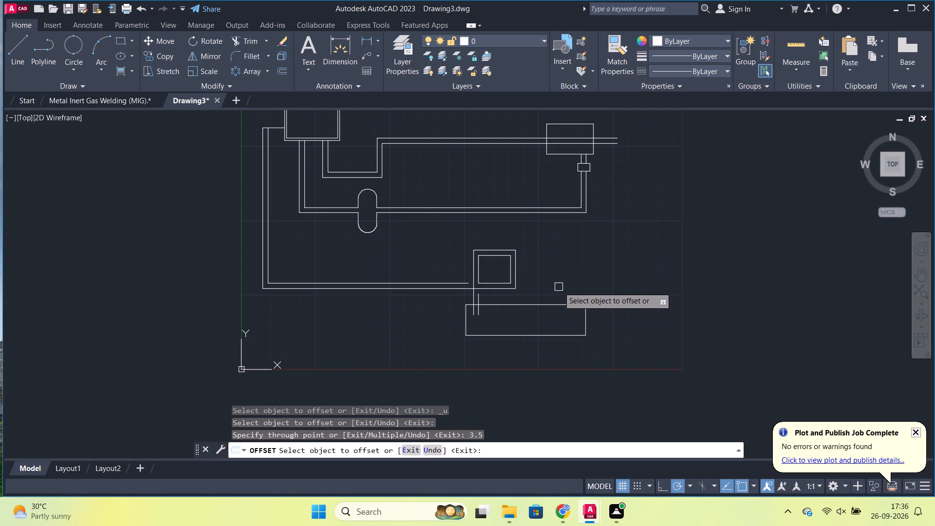
scroll(556, 283, up, 2)
scroll(589, 269, down, 2)
middle_drag(407, 243, 424, 248)
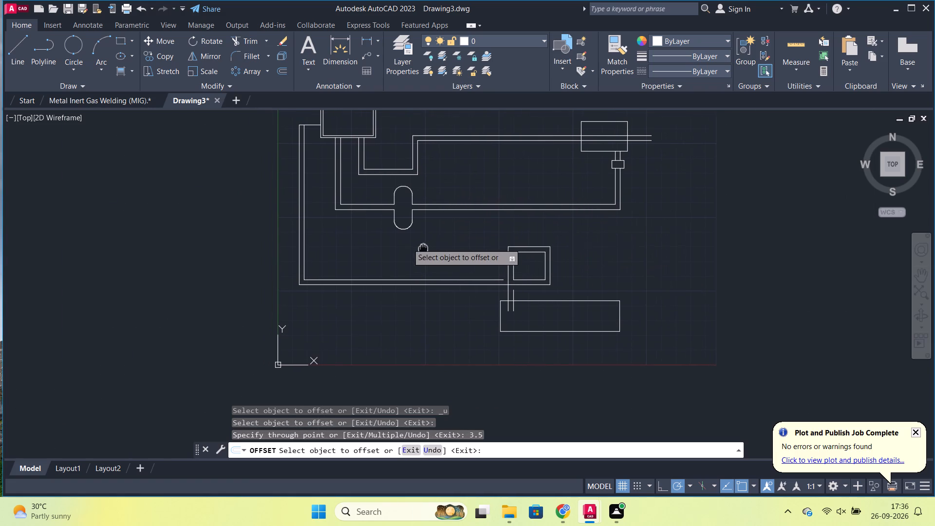
middle_drag(424, 248, 425, 248)
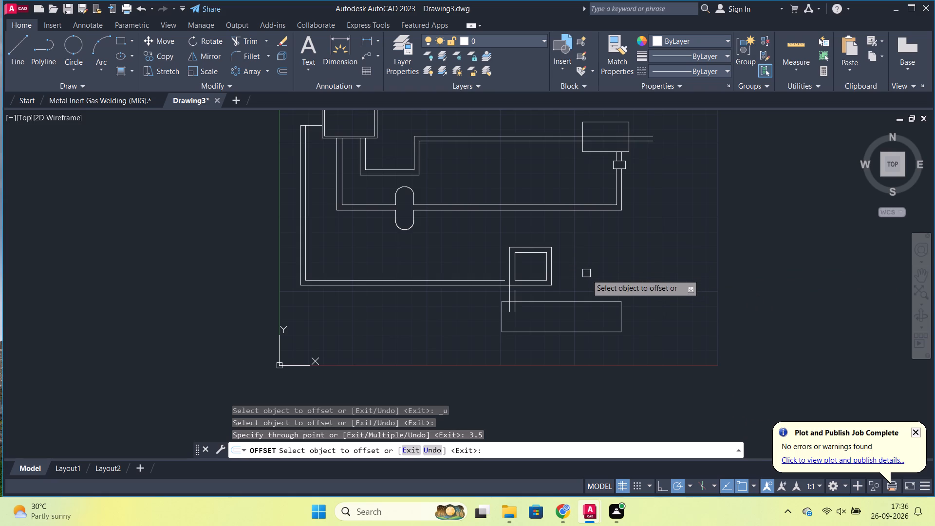
scroll(558, 271, up, 1)
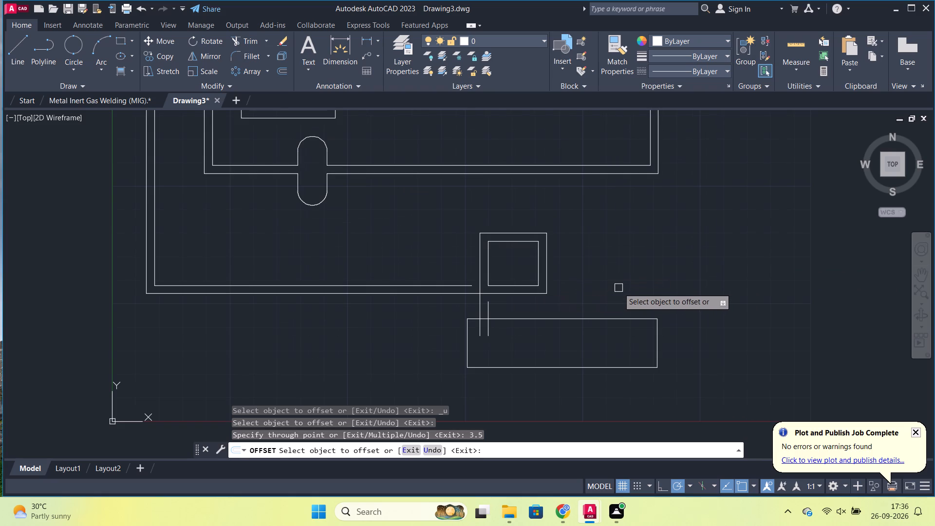
key(l)
key(Return)
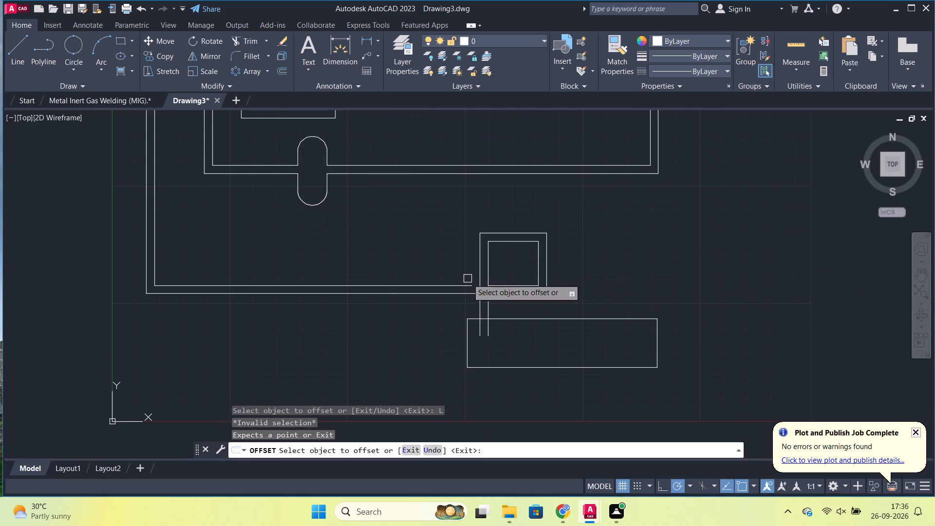
key(Escape)
Extend the open end of the inner horizontal line to the loop's left vertical line.
text(EX)
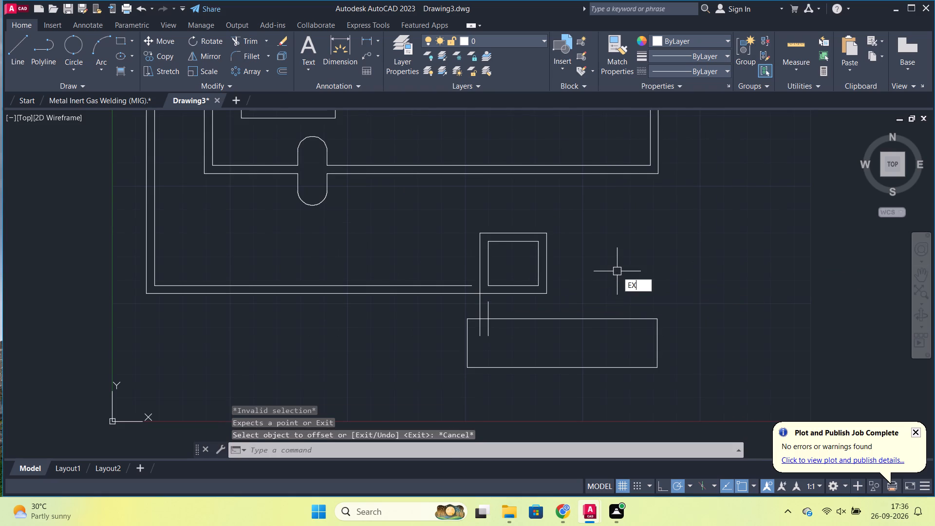
key(Return)
click(458, 283)
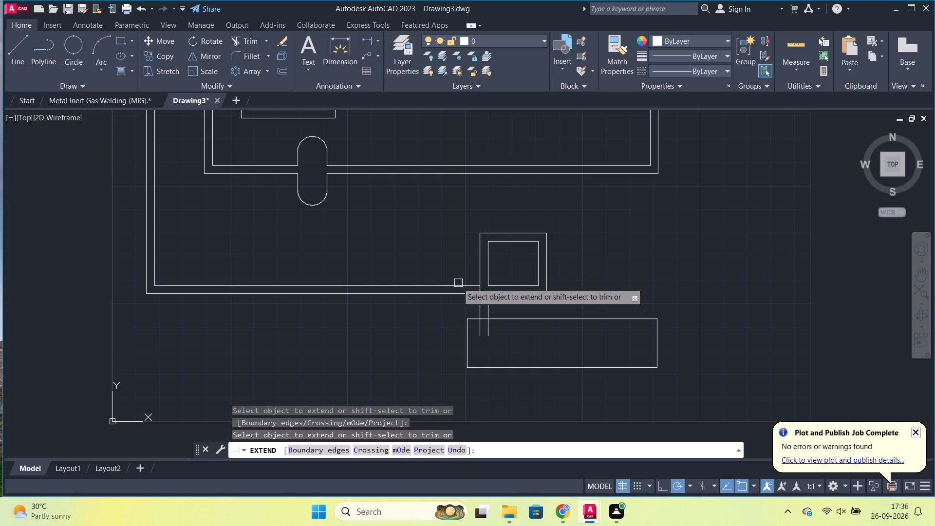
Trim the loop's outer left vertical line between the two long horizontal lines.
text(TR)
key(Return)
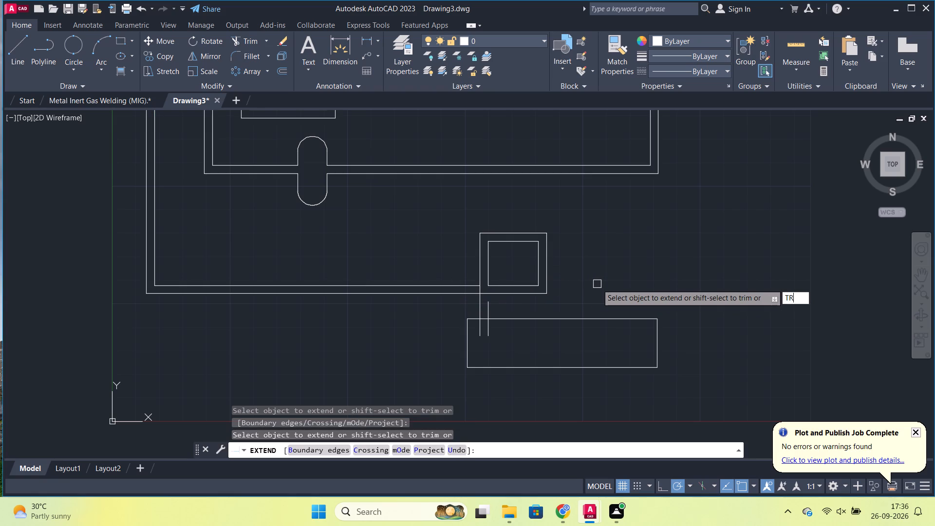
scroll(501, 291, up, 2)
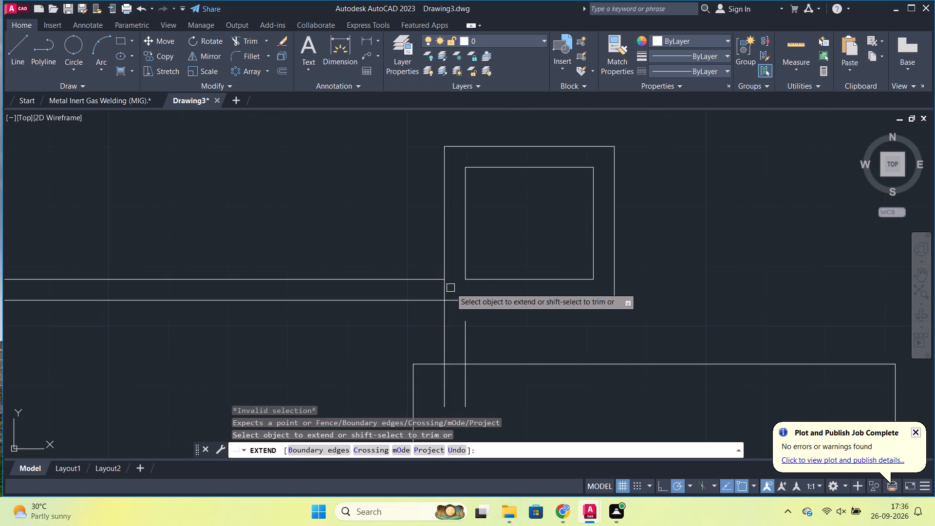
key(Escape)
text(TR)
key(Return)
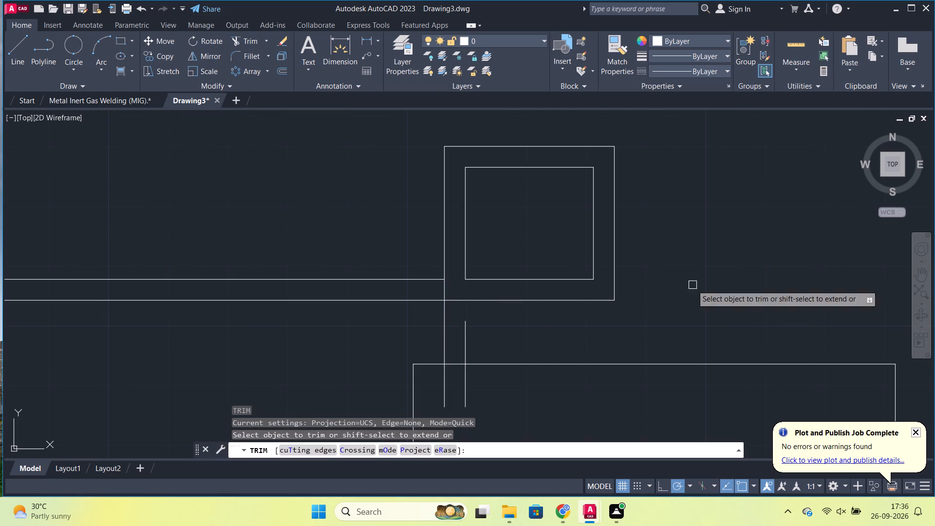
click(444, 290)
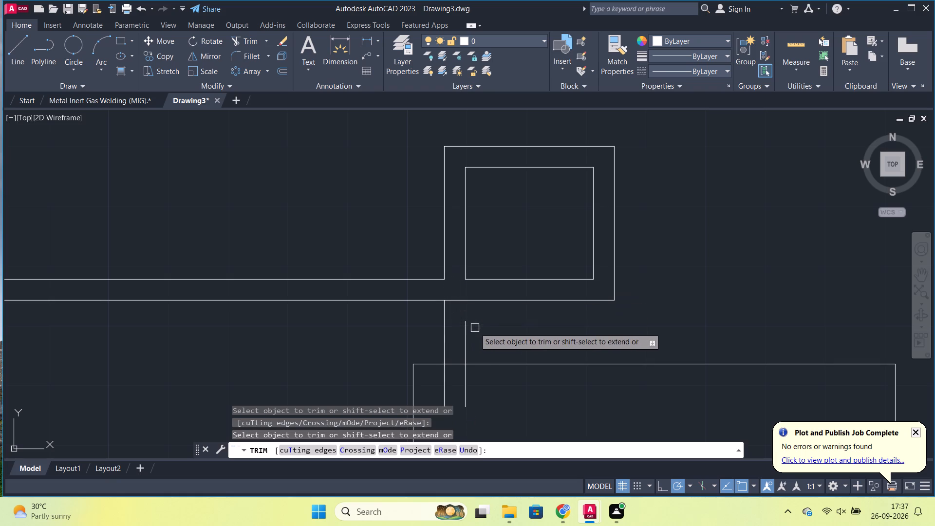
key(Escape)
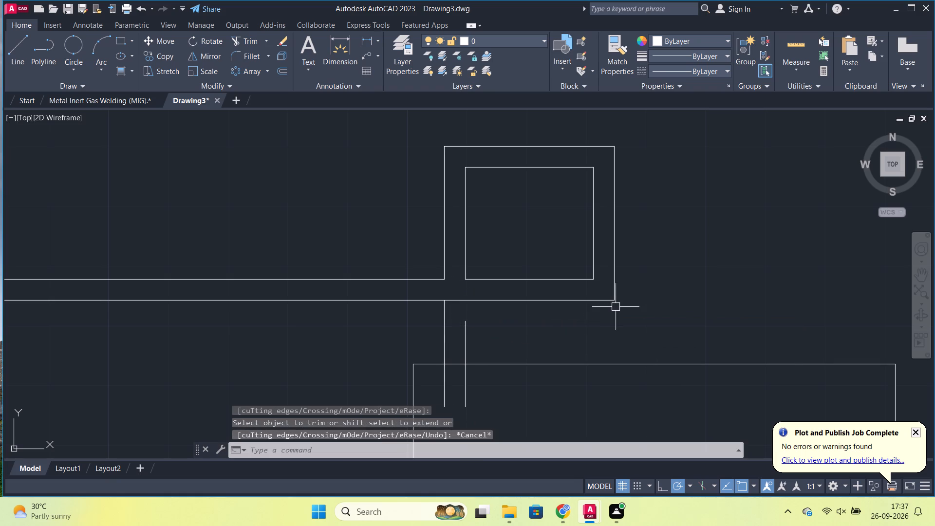
Stretch the upper end of the short inner vertical line up to the inner square's lower-left corner.
click(467, 326)
click(465, 320)
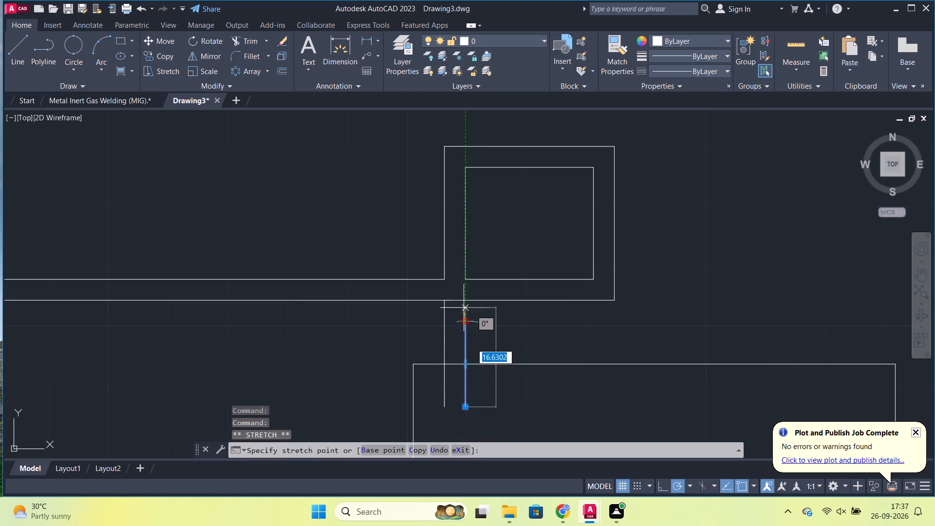
click(462, 278)
key(Escape)
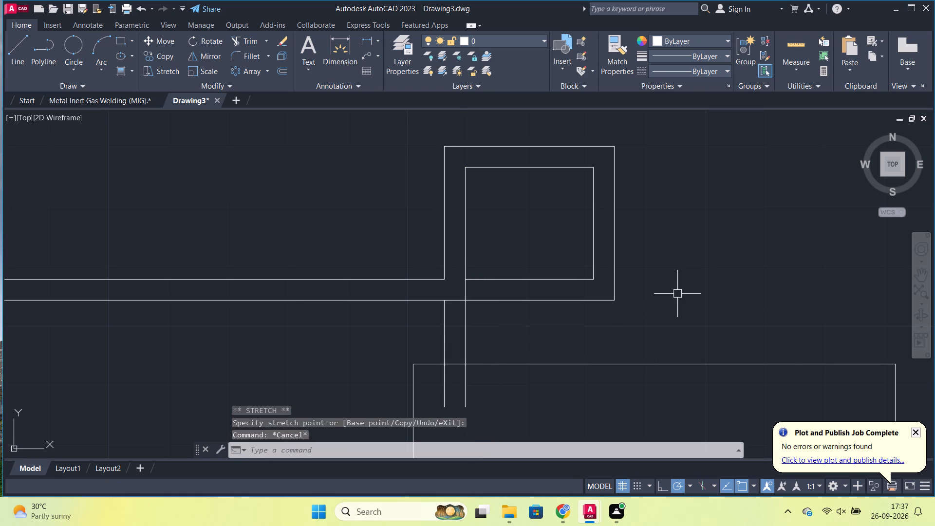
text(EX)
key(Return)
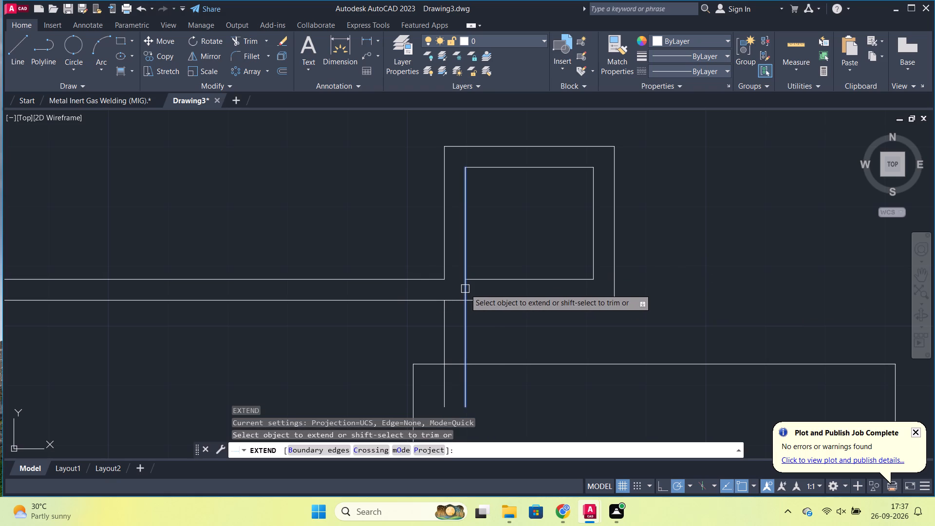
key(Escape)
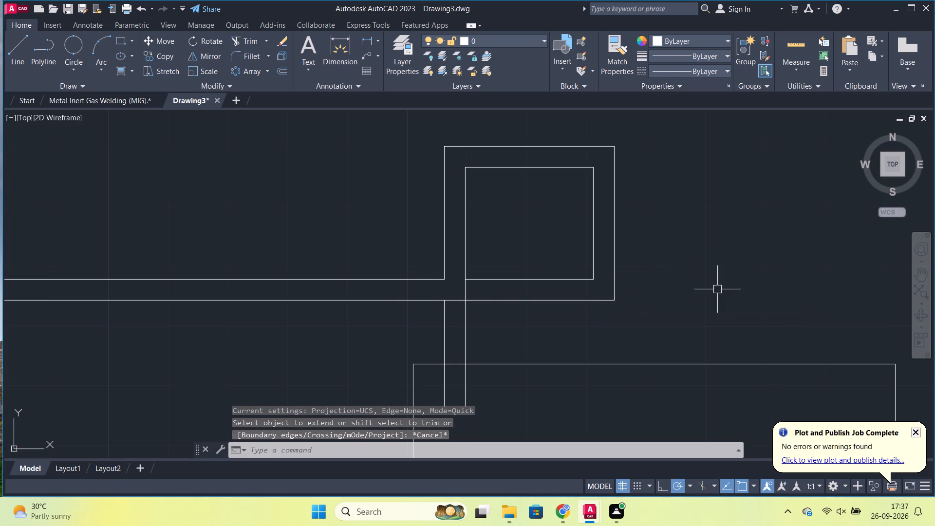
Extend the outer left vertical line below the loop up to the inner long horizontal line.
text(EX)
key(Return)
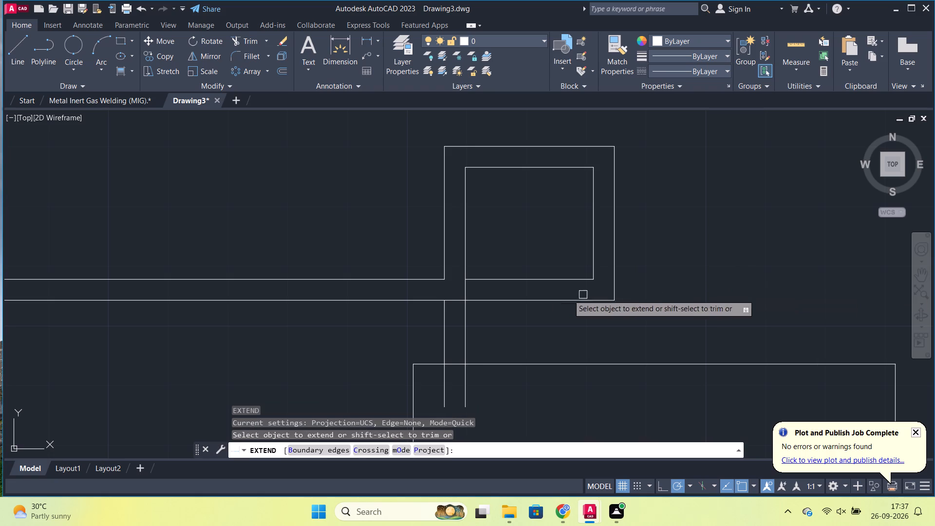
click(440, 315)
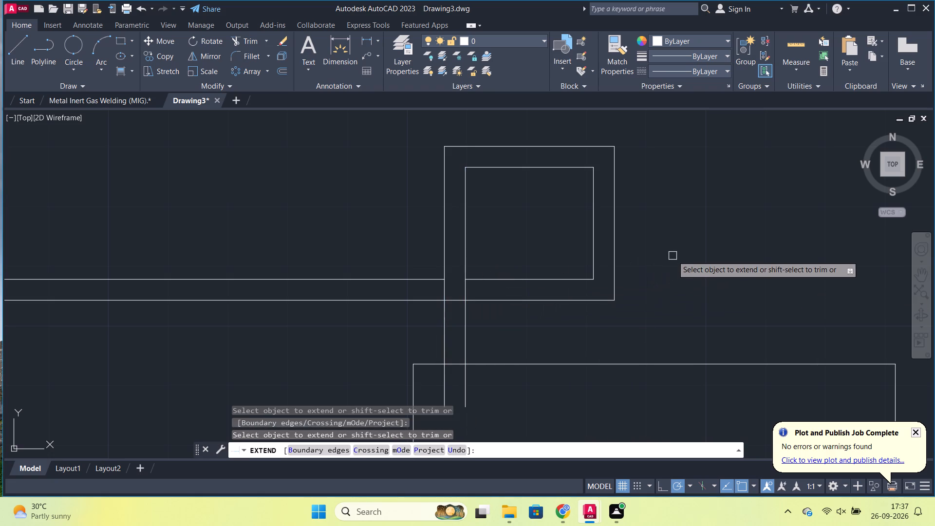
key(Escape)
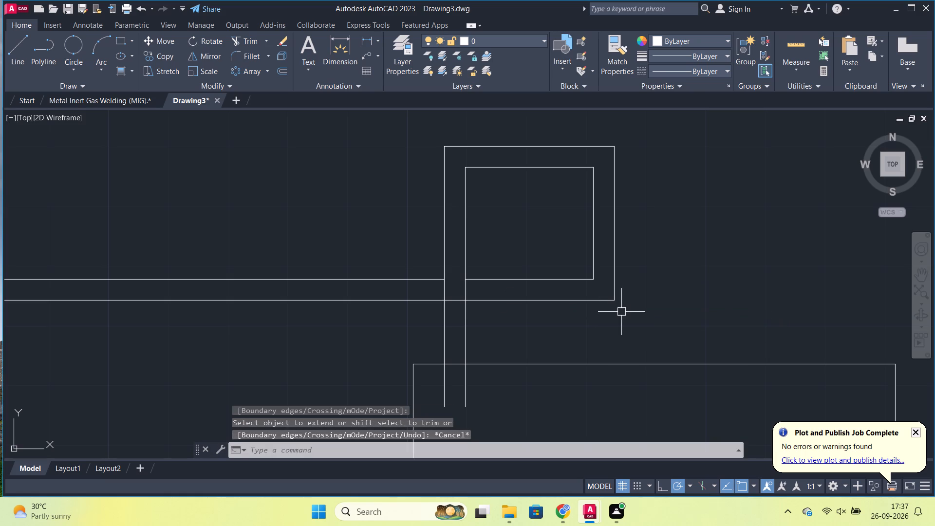
Trim the outer horizontal line where it crosses between the loop's two left vertical lines.
text(TR)
key(Return)
click(457, 302)
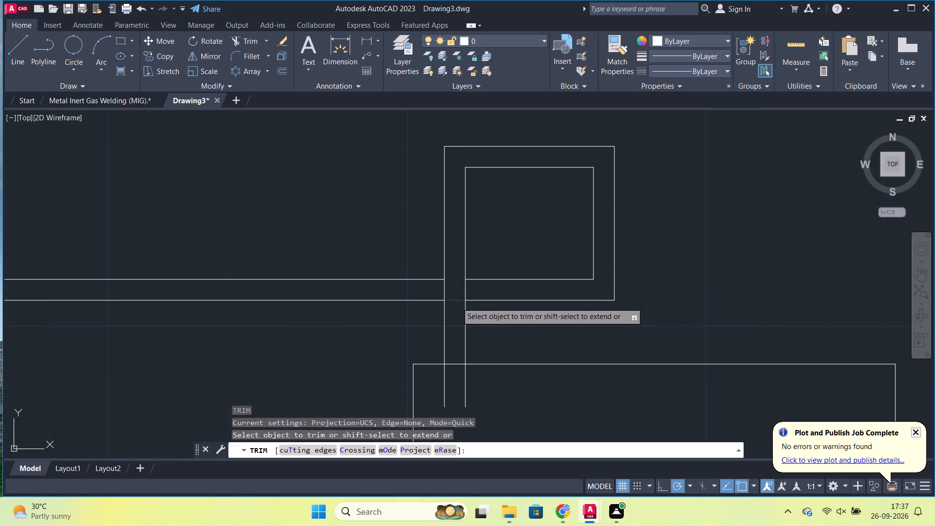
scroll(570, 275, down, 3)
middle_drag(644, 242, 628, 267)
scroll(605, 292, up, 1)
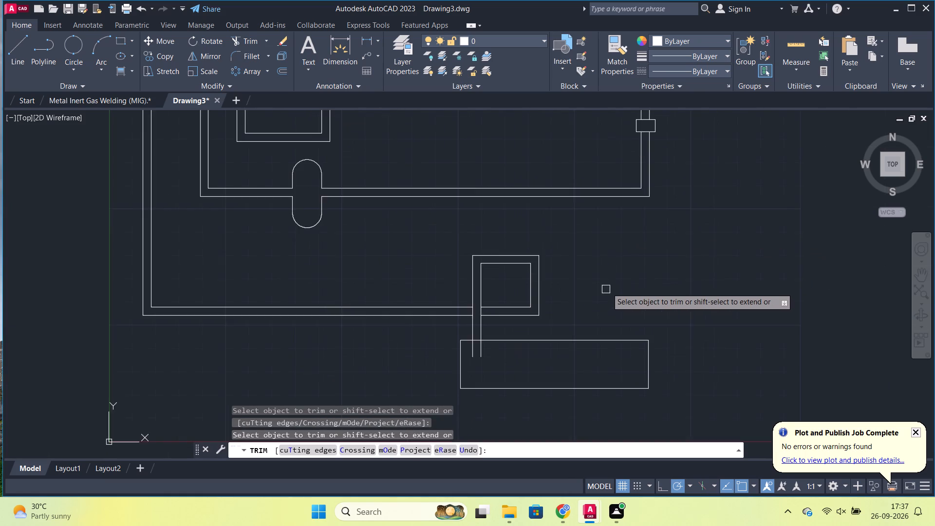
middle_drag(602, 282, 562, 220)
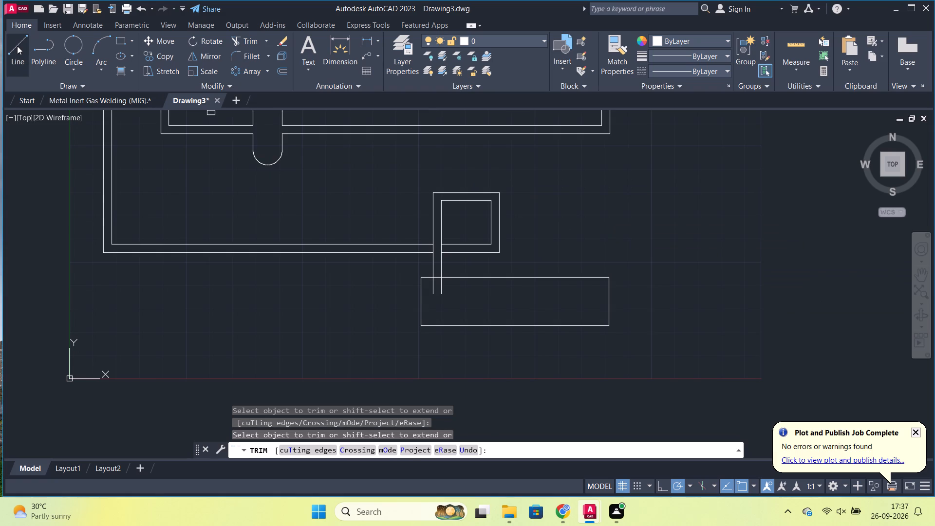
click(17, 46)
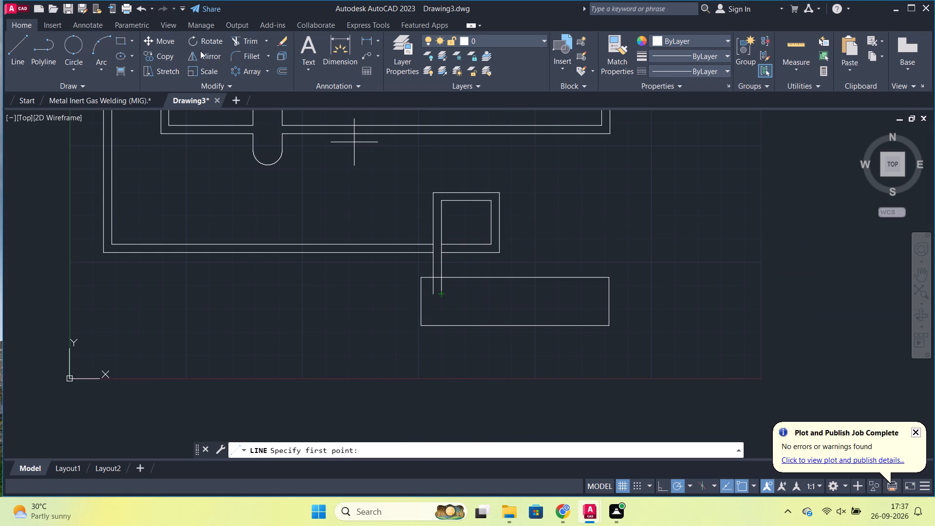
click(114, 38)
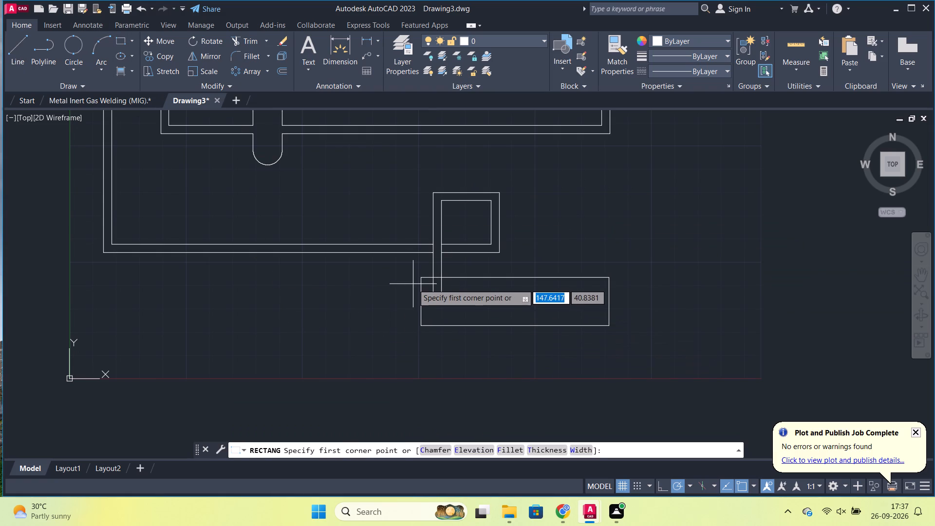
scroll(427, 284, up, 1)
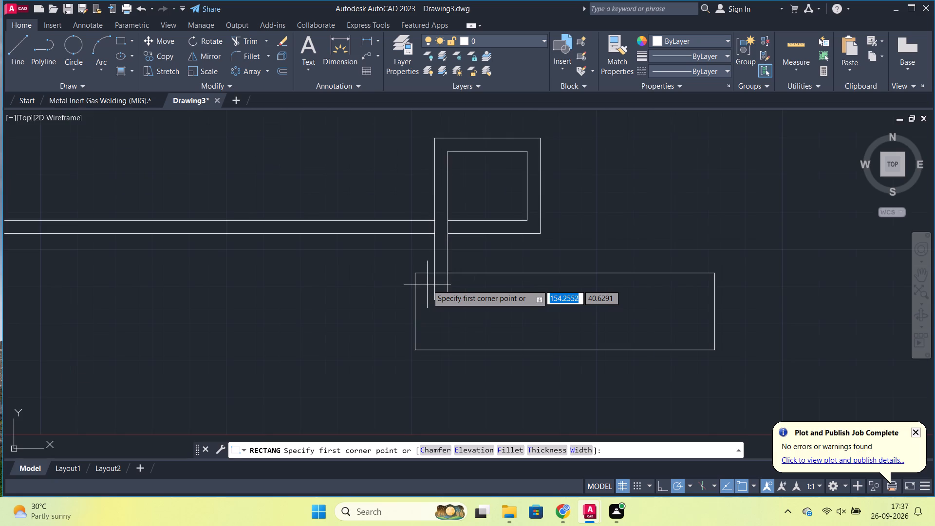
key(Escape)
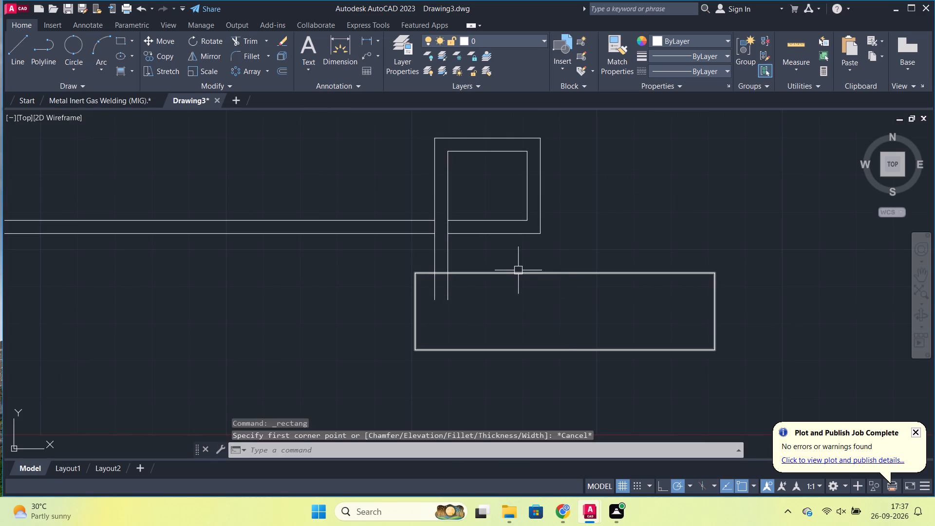
Offset the long rectangle below the square loop inward by 2.
click(518, 270)
key(o)
key(Return)
key(Return)
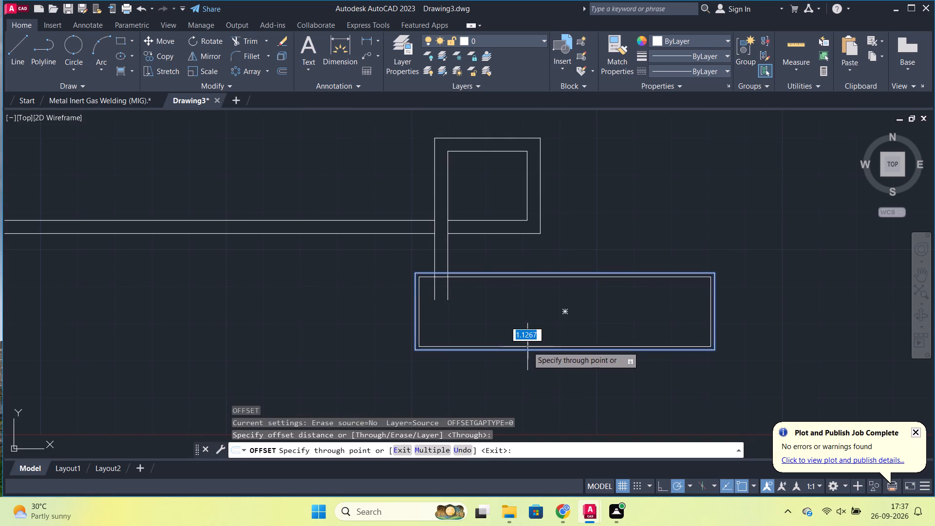
key(2)
key(Return)
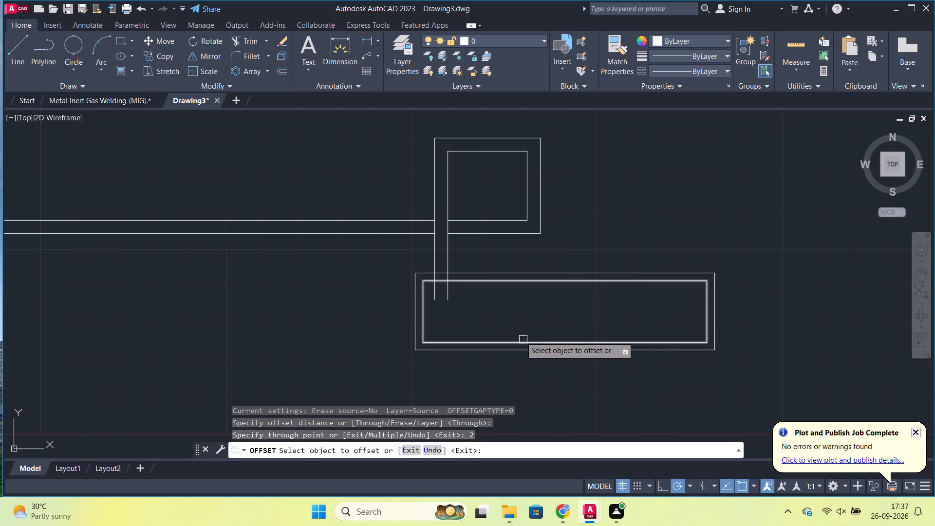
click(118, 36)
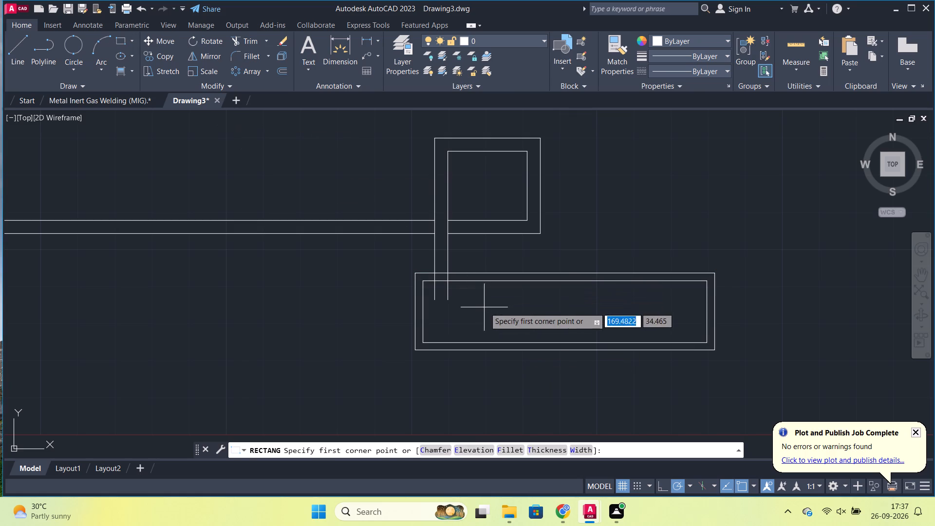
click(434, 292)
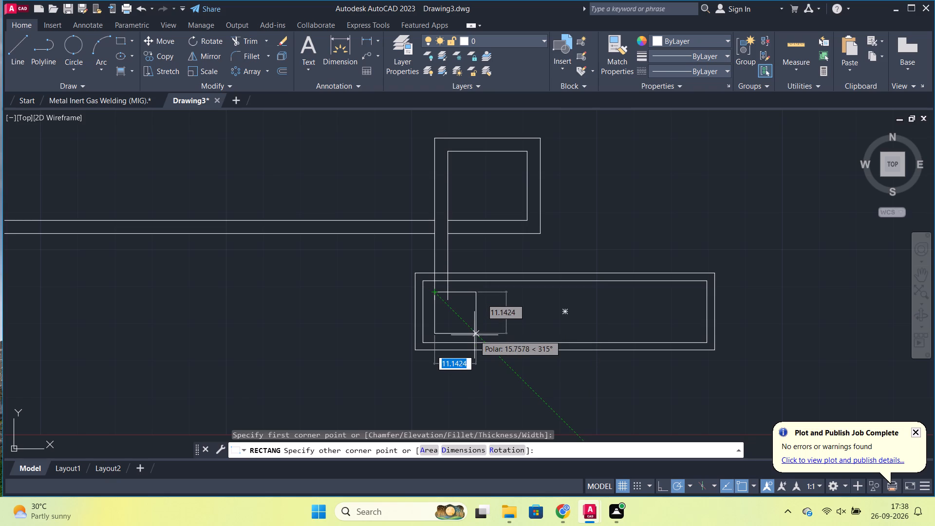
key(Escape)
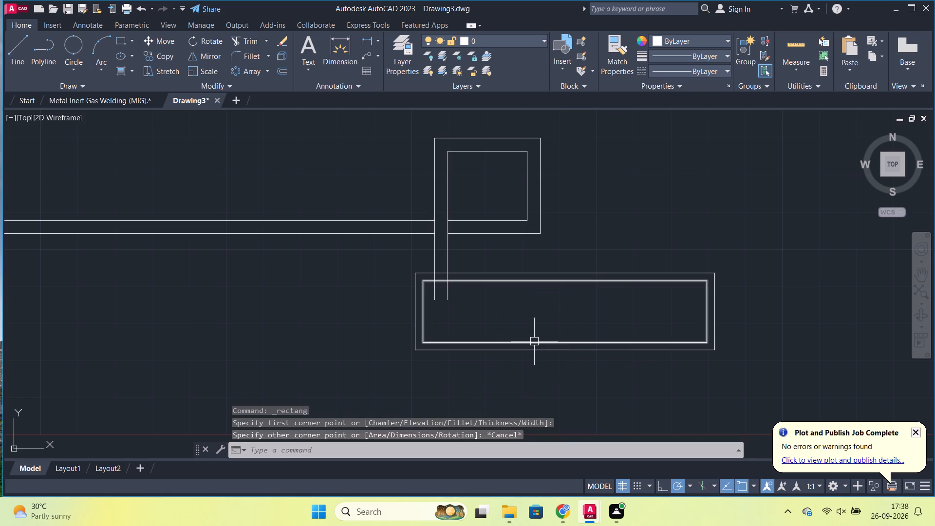
Trim the ends of both connecting vertical lines that project below the inner offset rectangle's top edge.
text(TR)
key(Return)
click(449, 297)
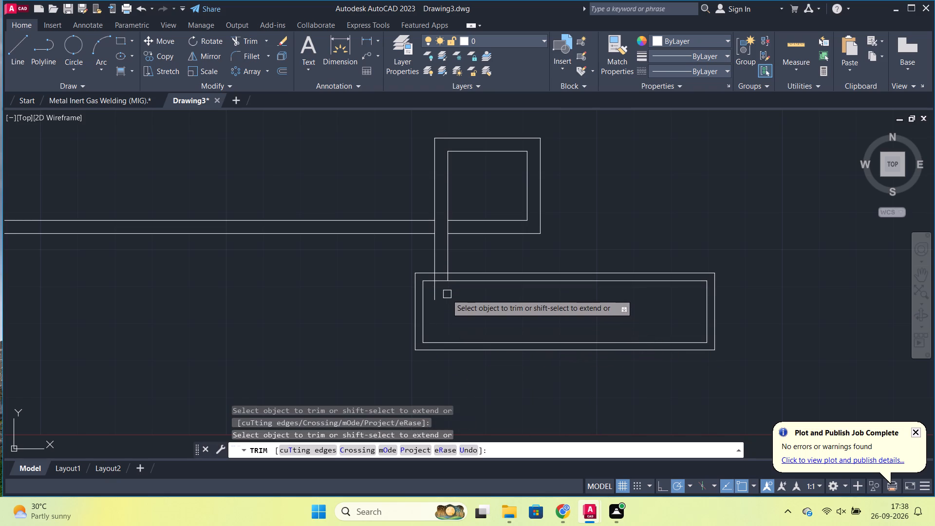
click(436, 291)
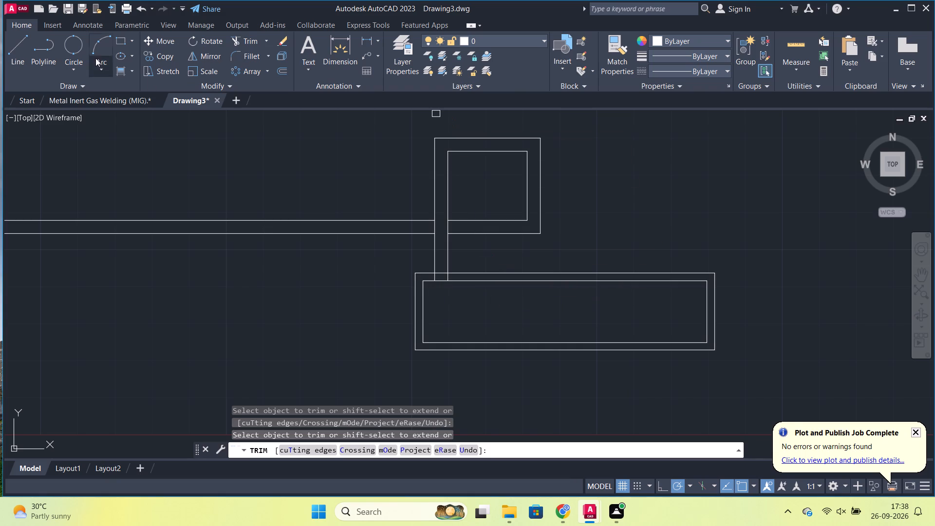
Draw a rectangle about 8.3 wide beneath the vertical double line, spanning from the inner rectangle's top edge to its bottom edge.
click(123, 43)
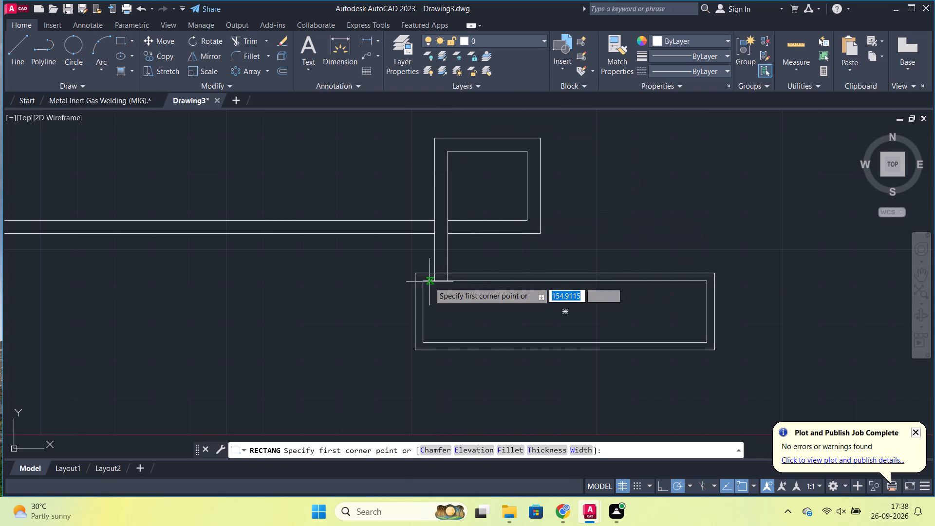
click(429, 282)
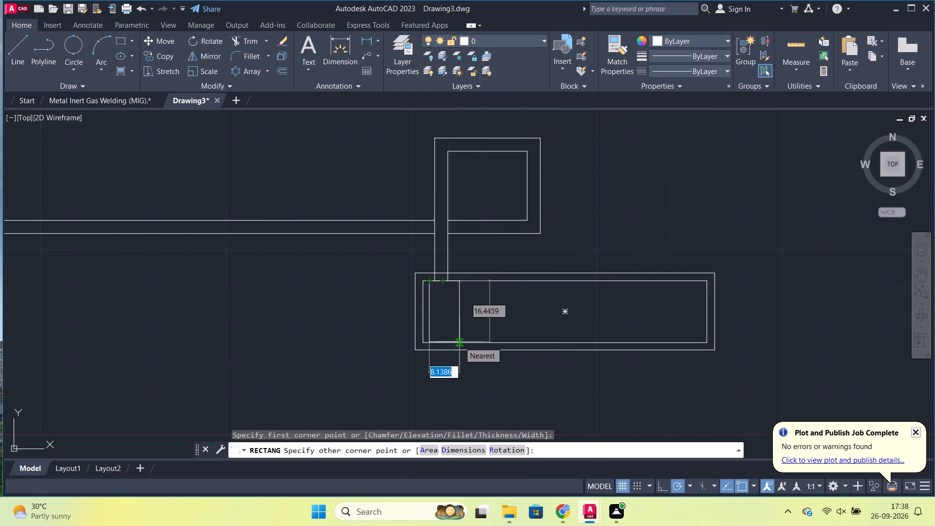
scroll(459, 342, up, 2)
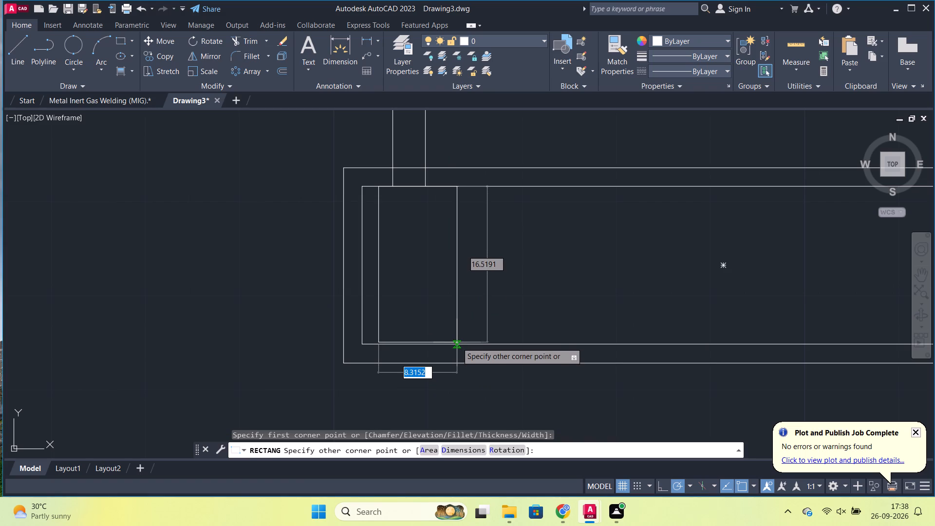
click(457, 343)
Trim the overlapping top edges of the small and inner rectangles between the two connecting vertical lines.
scroll(577, 298, down, 1)
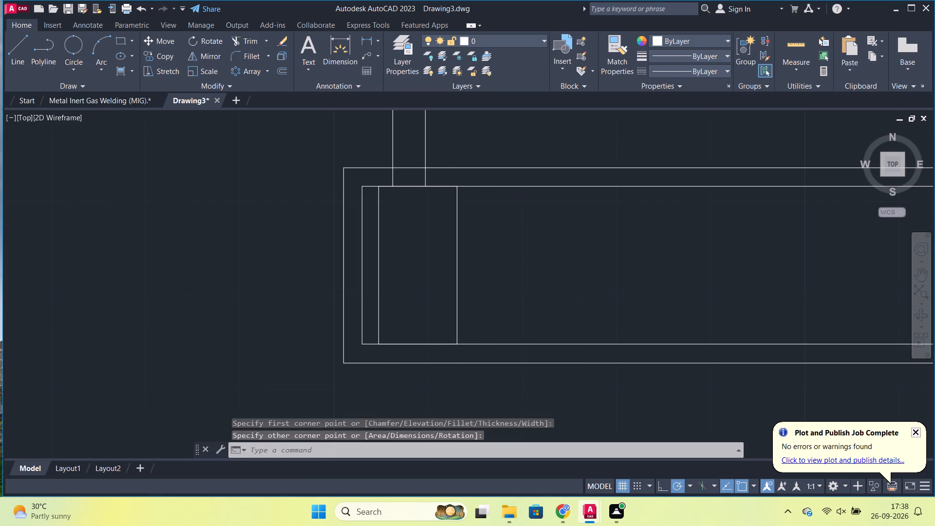
scroll(605, 294, down, 1)
middle_drag(607, 293, 602, 295)
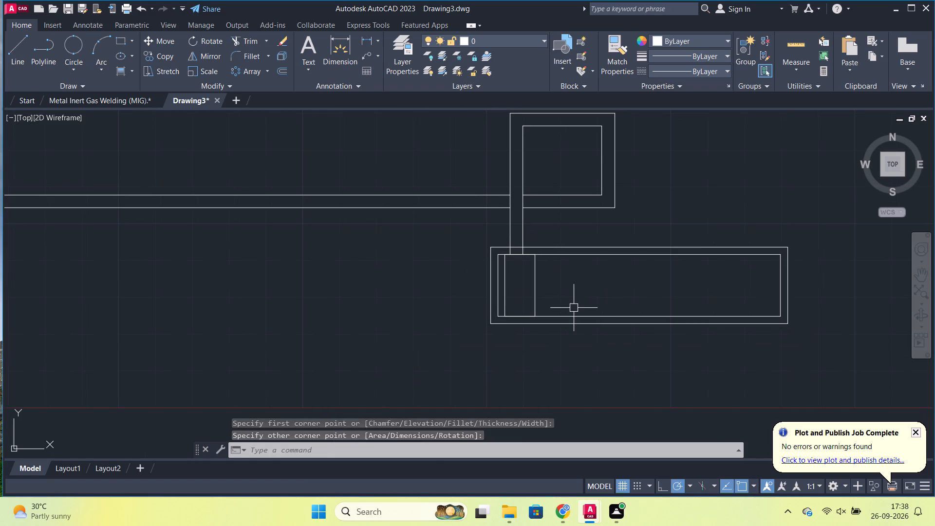
scroll(560, 286, up, 1)
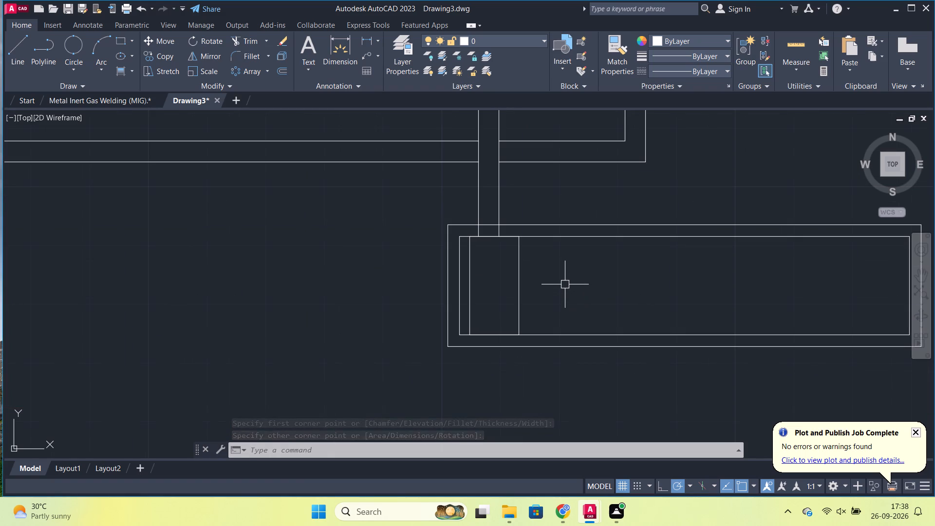
text(TR)
key(Return)
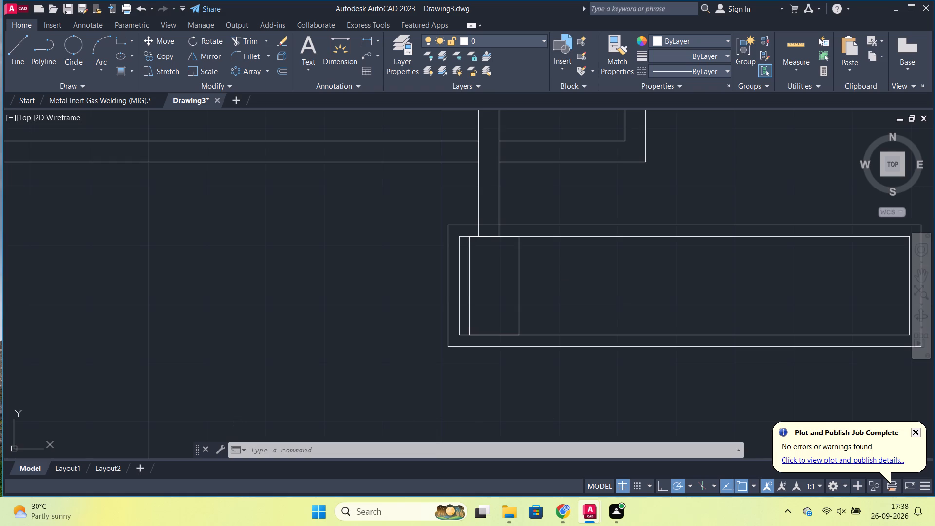
click(487, 239)
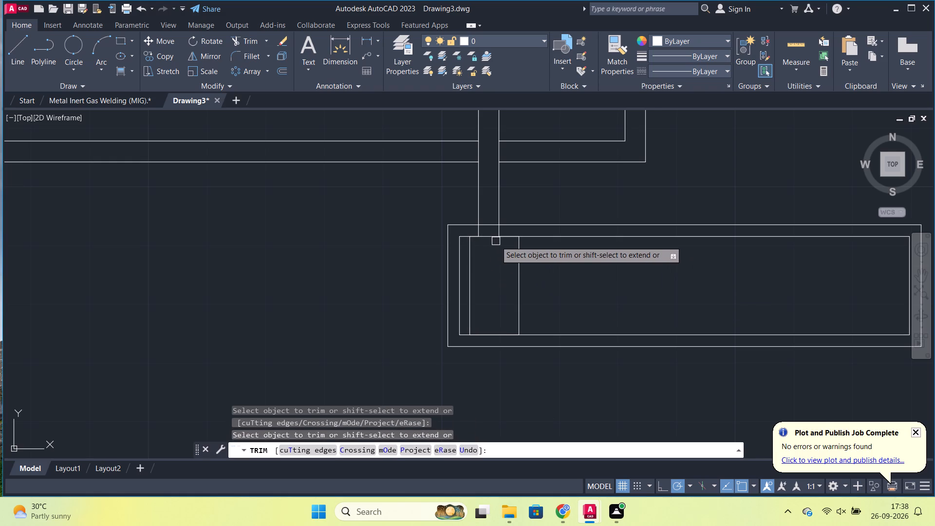
click(491, 239)
scroll(534, 247, down, 1)
middle_drag(564, 256, 561, 256)
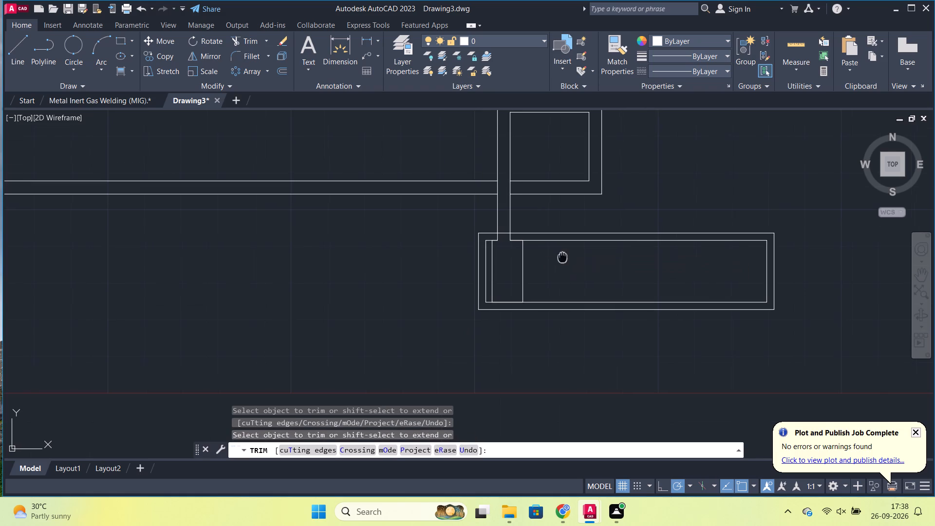
Draw a horizontal line about 66.6 long from the midpoint of the inner rectangle's far short edge to the small rectangle's facing edge.
middle_drag(561, 256, 524, 260)
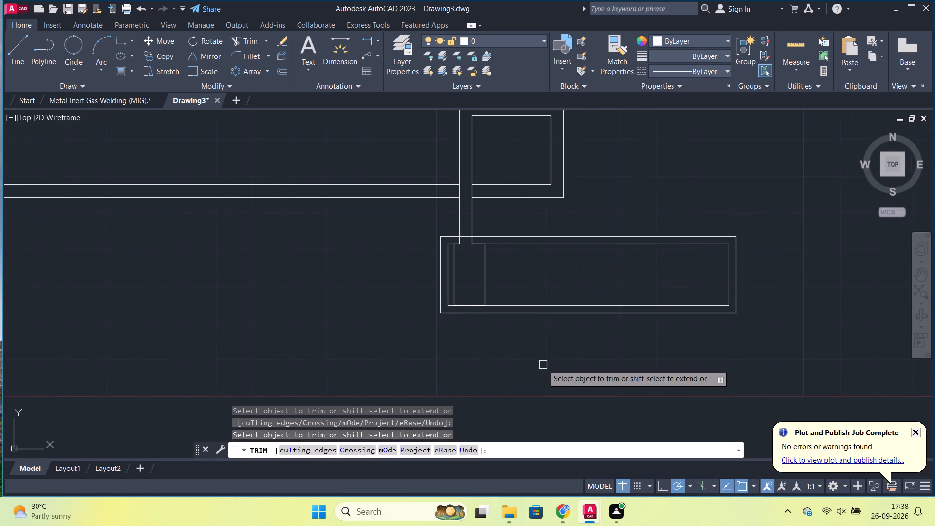
middle_drag(548, 373, 495, 362)
key(Escape)
click(13, 47)
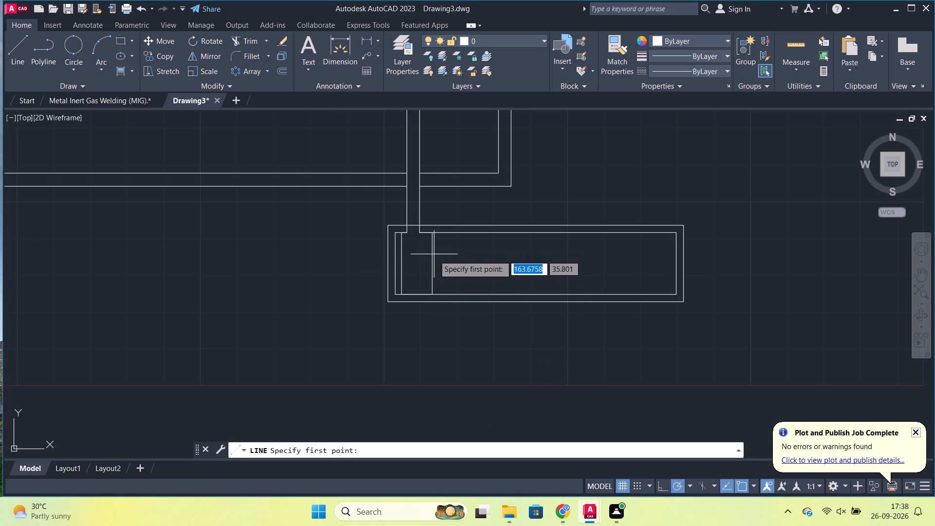
click(674, 260)
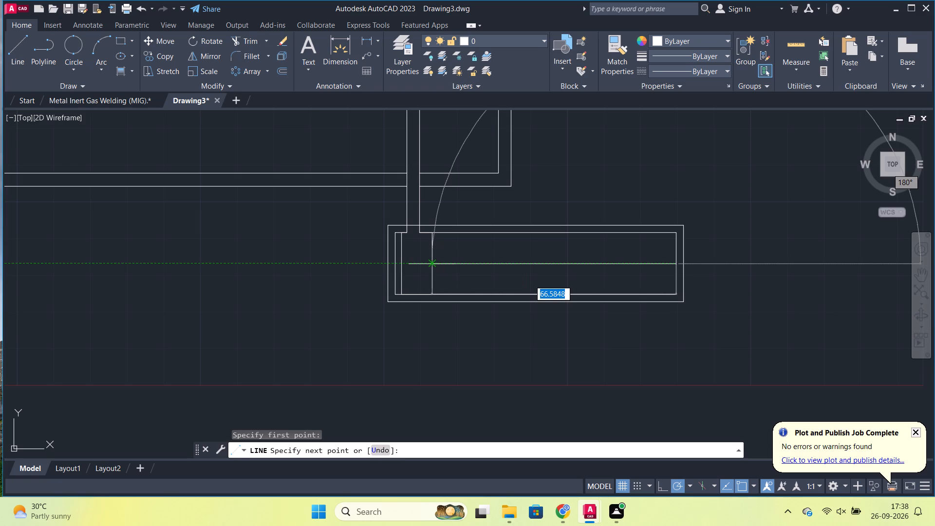
click(430, 263)
key(Escape)
Offset the horizontal centre line by 1.5 to both sides, above and below.
click(540, 267)
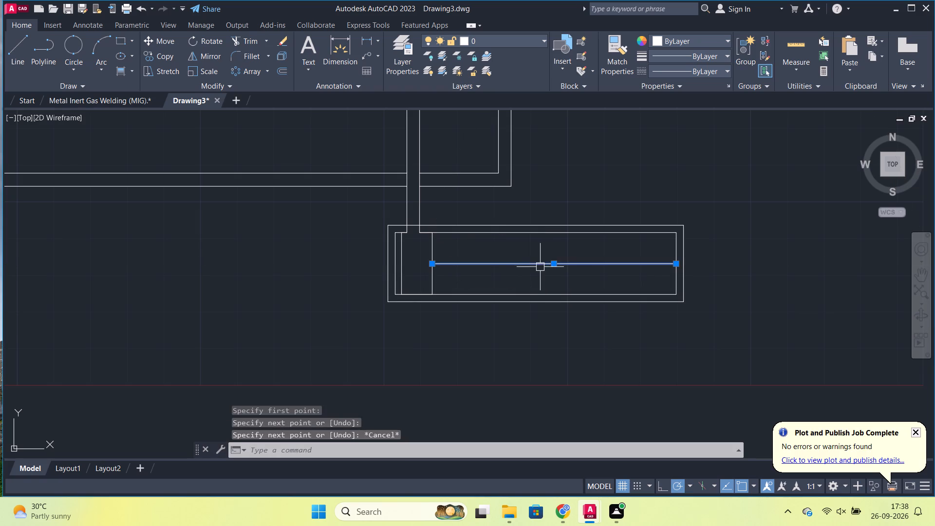
key(o)
key(Return)
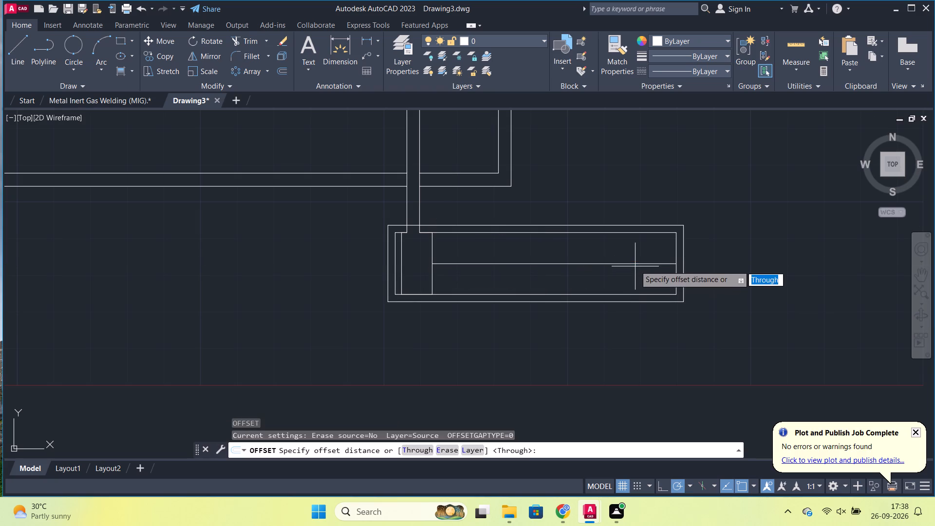
key(Return)
text(1.5)
key(Return)
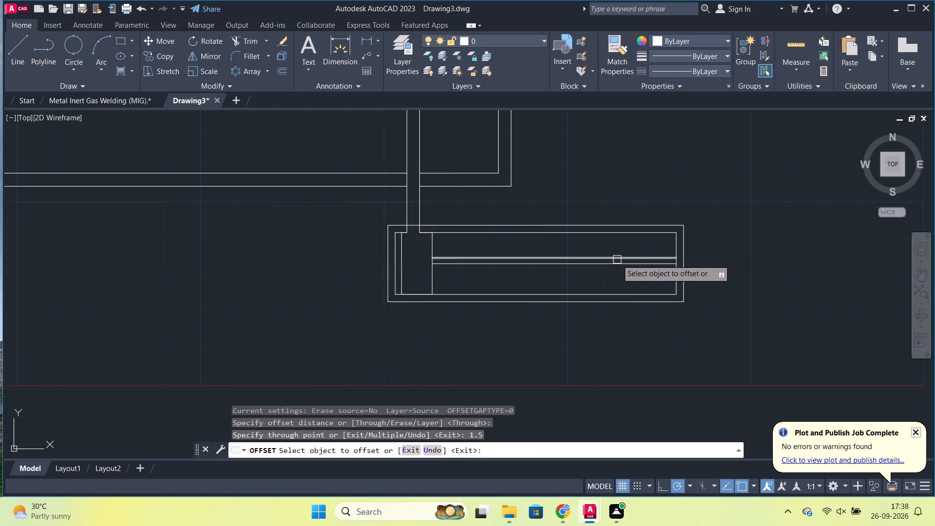
click(616, 263)
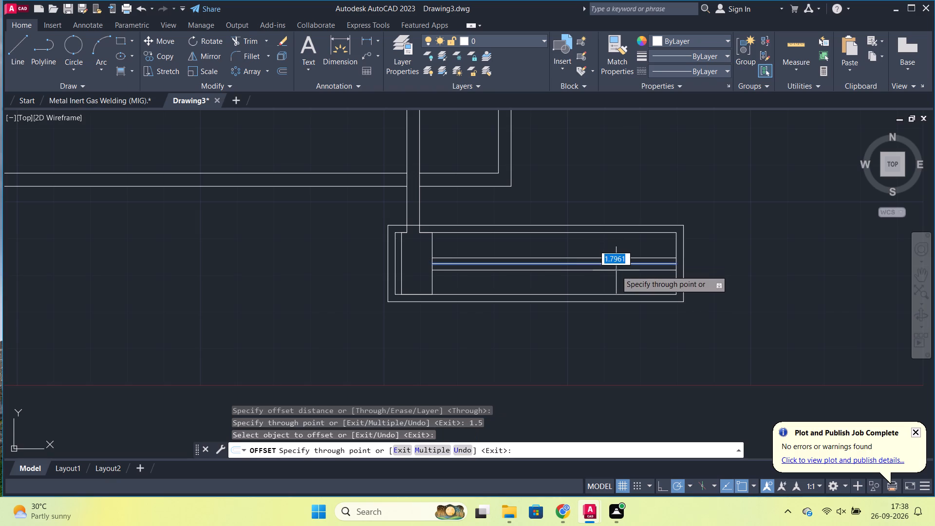
text(1.5)
key(Return)
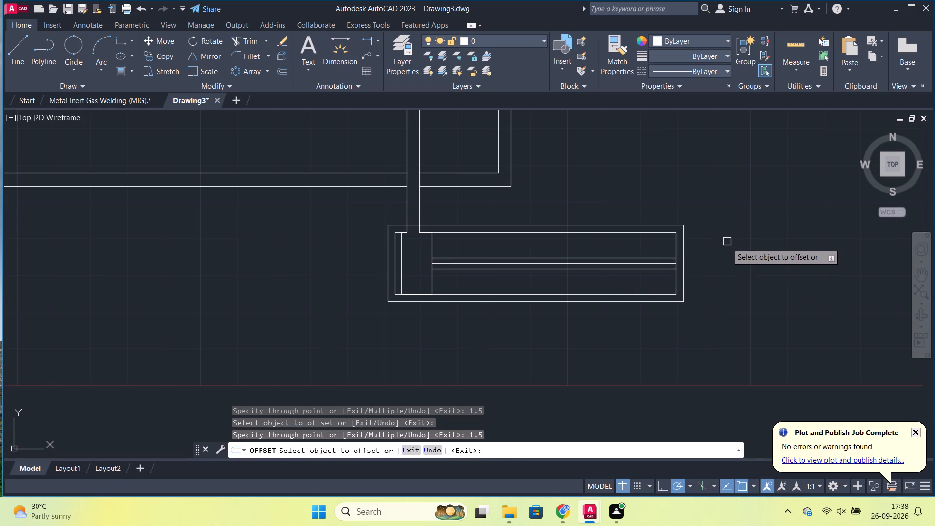
key(Escape)
Stretch the free ends of both offset lines about 24 horizontally, out past the outer rectangle's short edge.
click(661, 261)
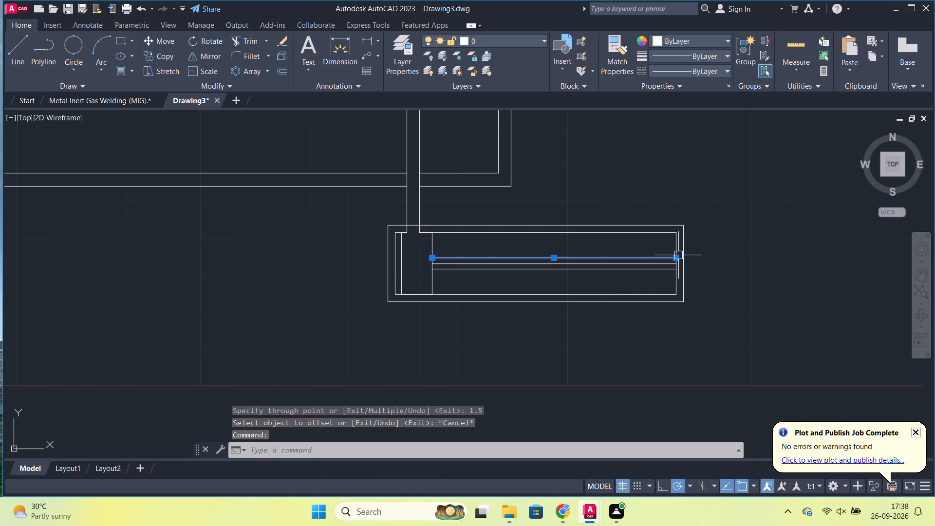
click(679, 257)
click(678, 257)
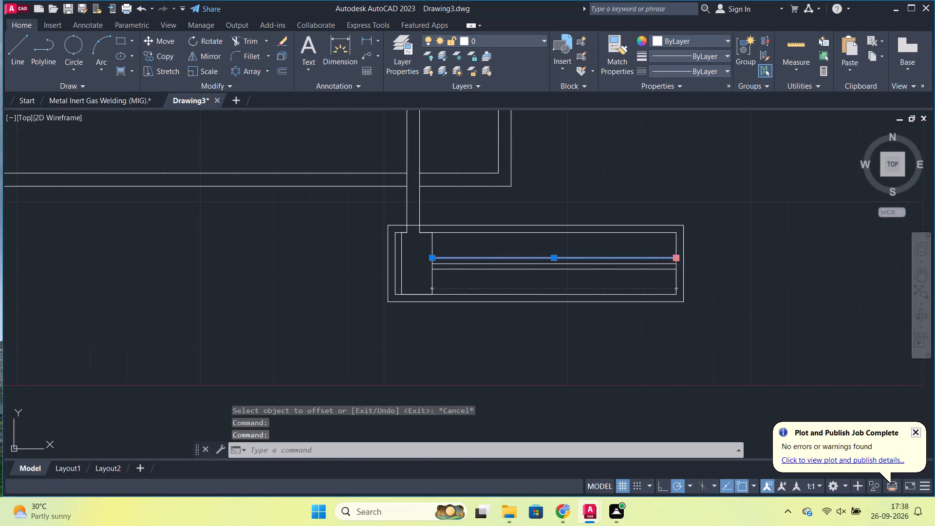
click(763, 259)
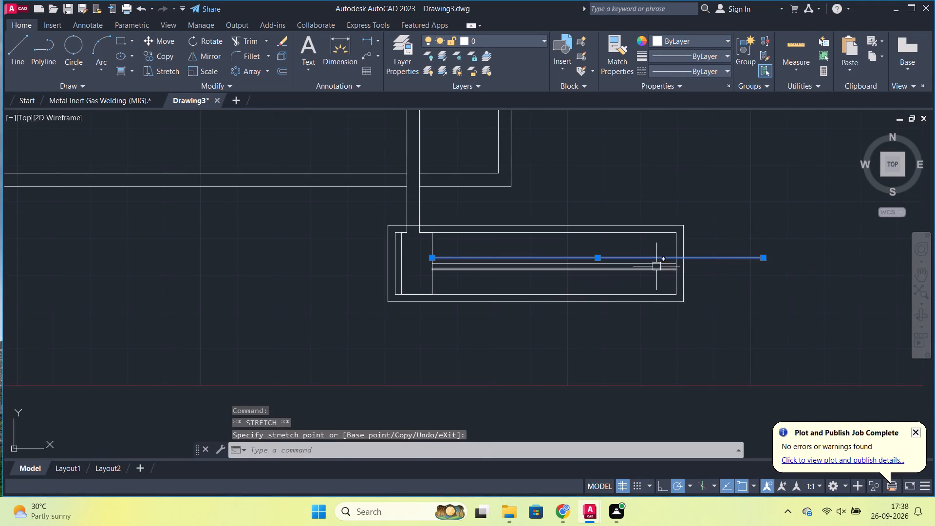
click(656, 272)
click(678, 271)
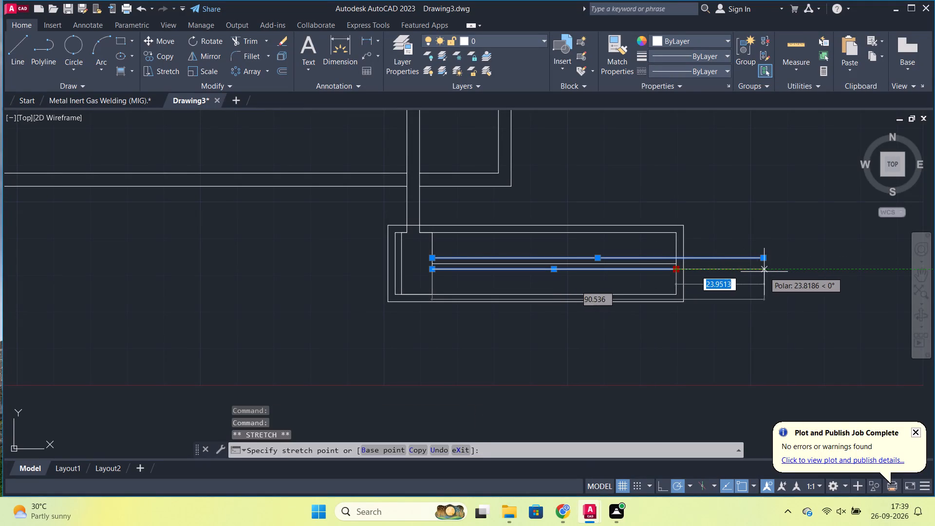
click(764, 272)
key(Escape)
Erase the original centre line between the two offset lines.
click(648, 262)
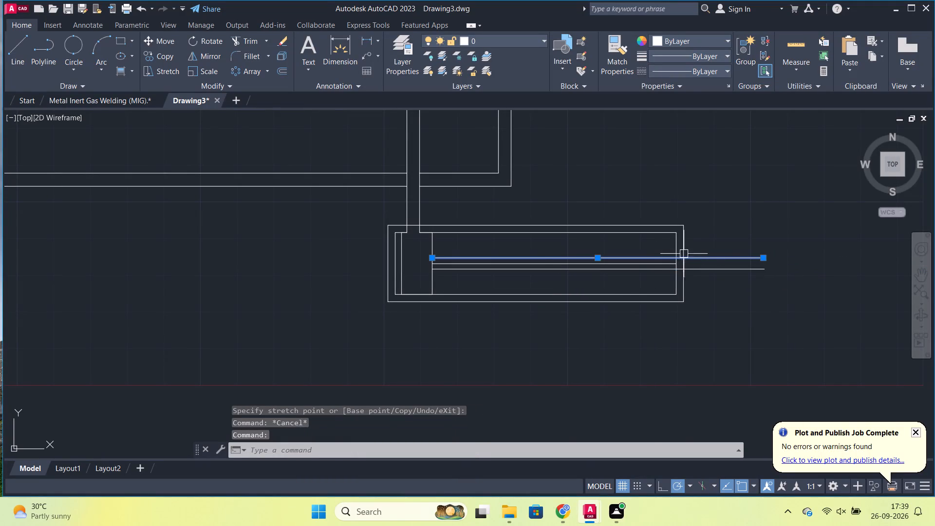
scroll(662, 258, up, 1)
click(654, 264)
key(Escape)
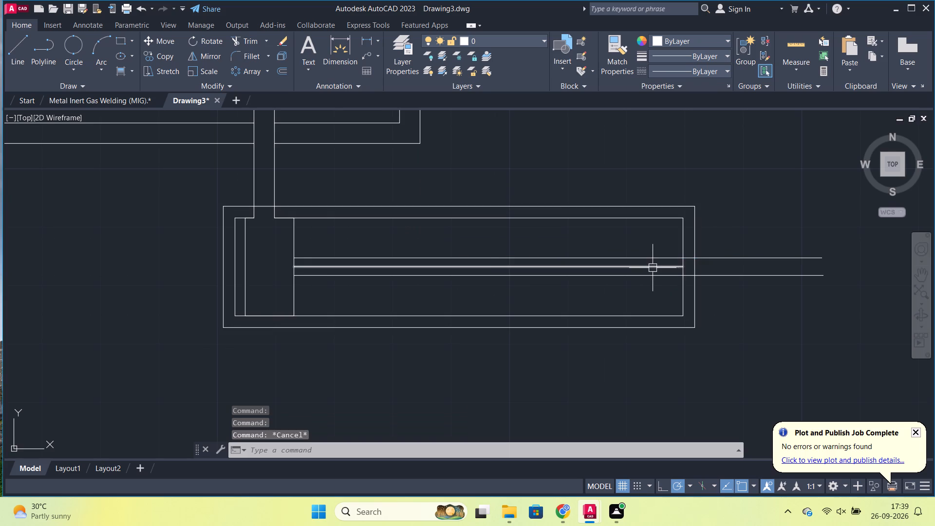
click(652, 267)
key(e)
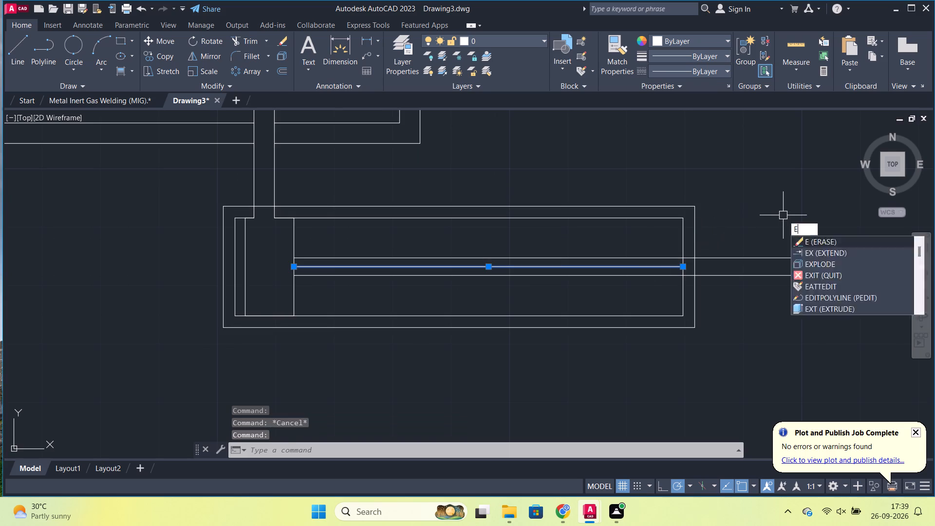
key(Return)
Draw a lever's upper arm from the rod's lower end corner: vertically up, about 13.6 at 45°, 3 across, and back parallel to the bend.
scroll(772, 224, down, 2)
middle_drag(801, 240, 711, 262)
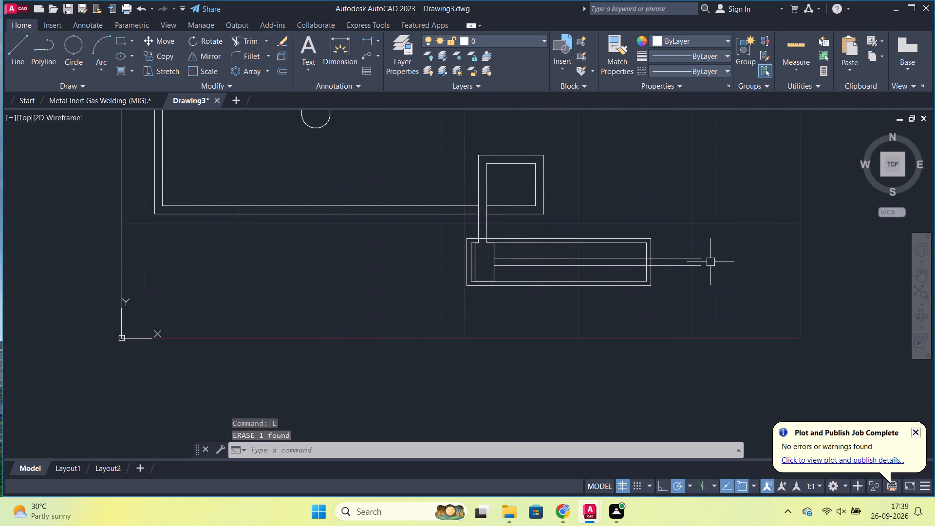
click(20, 45)
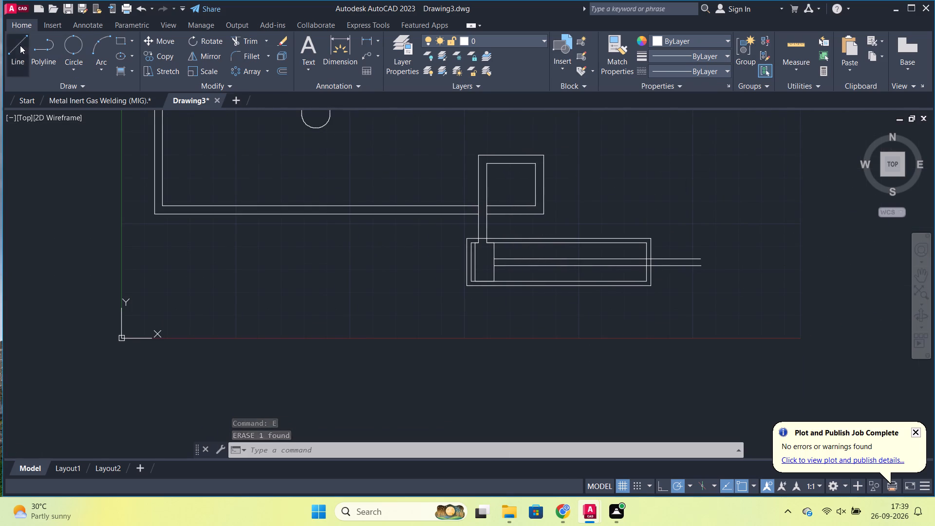
click(701, 265)
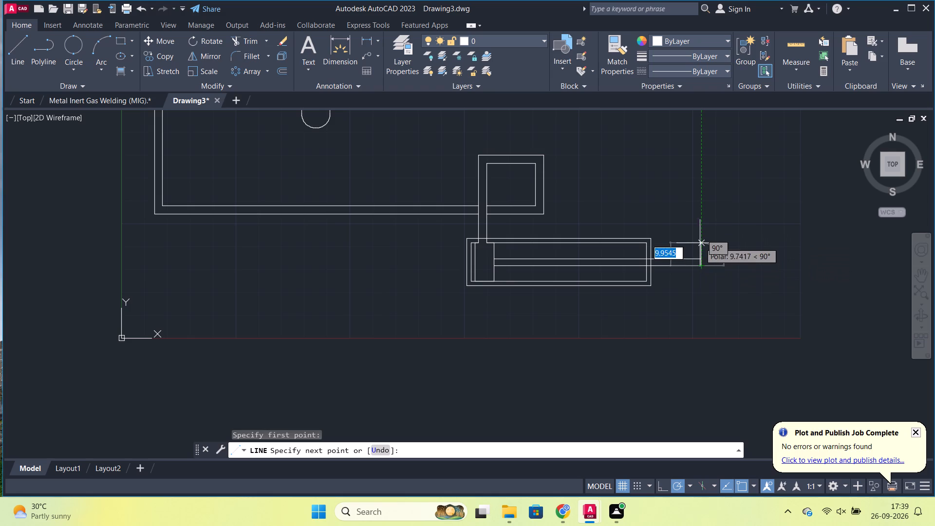
click(700, 240)
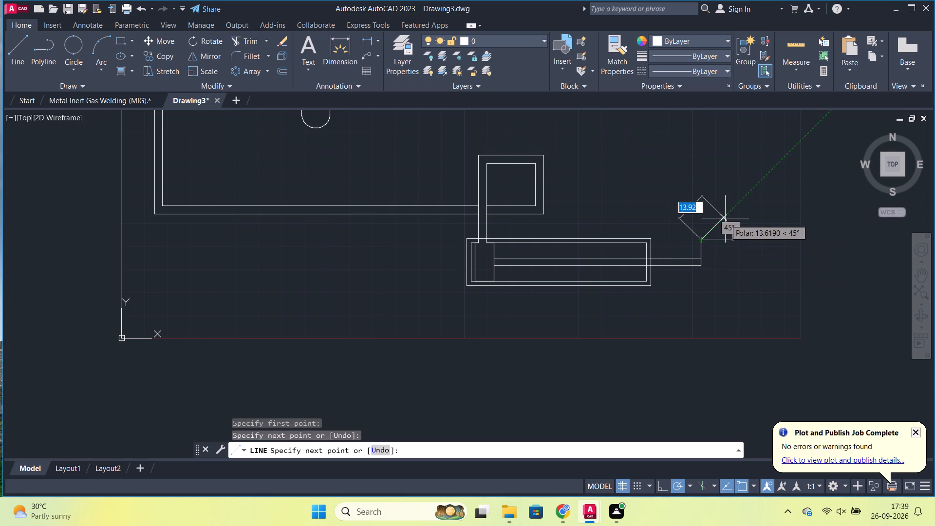
click(725, 219)
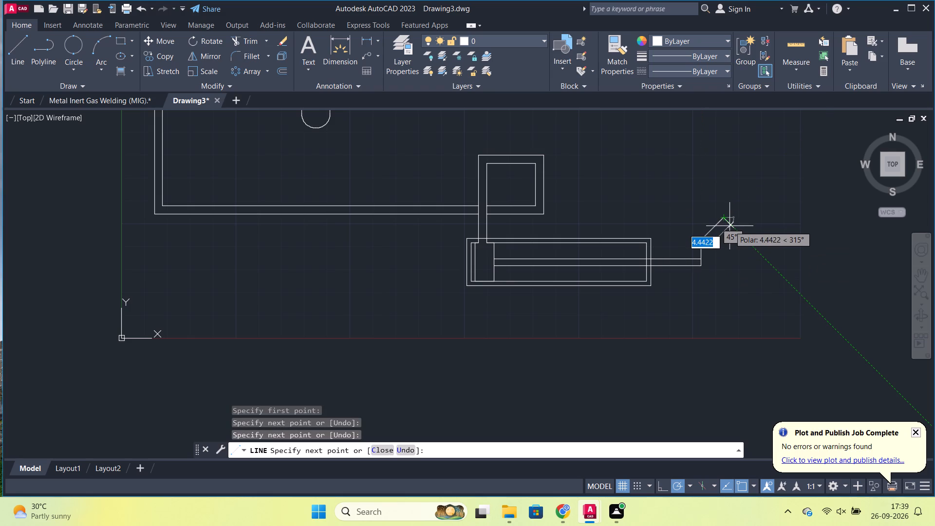
key(3)
key(Return)
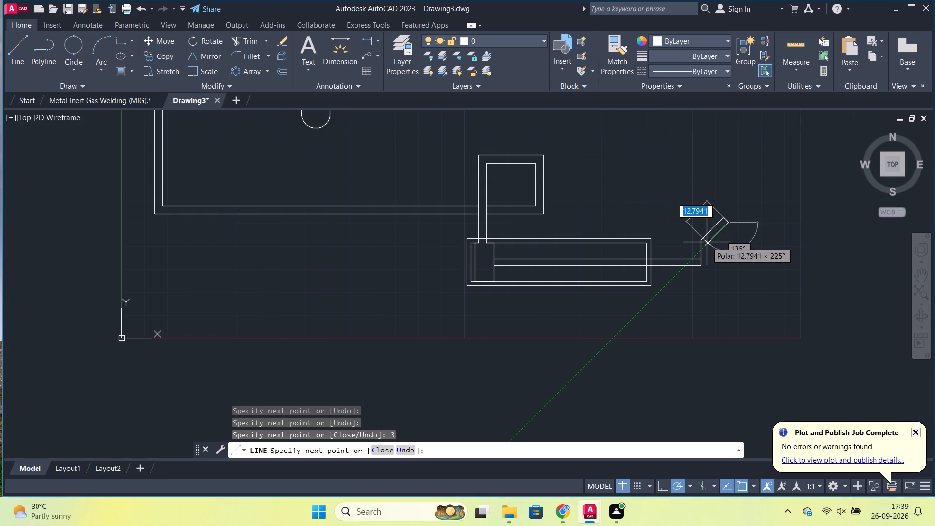
scroll(707, 242, up, 1)
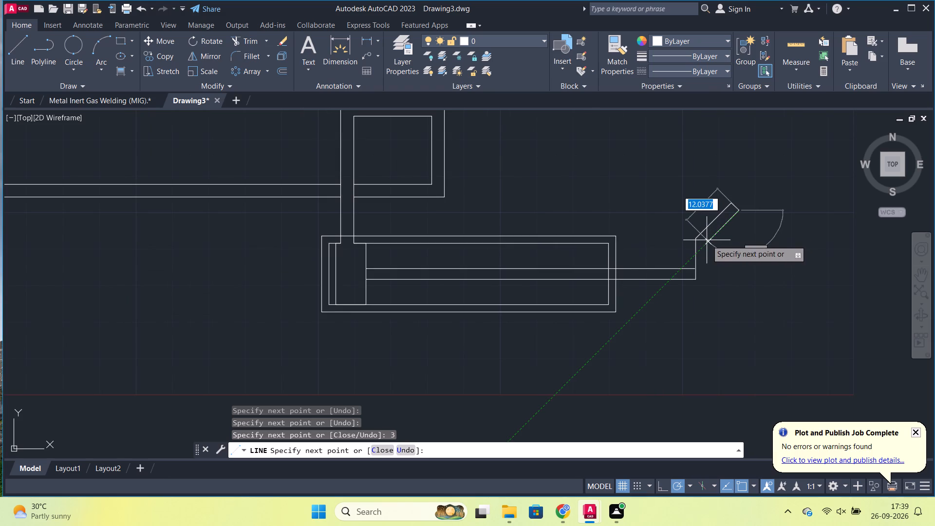
click(707, 241)
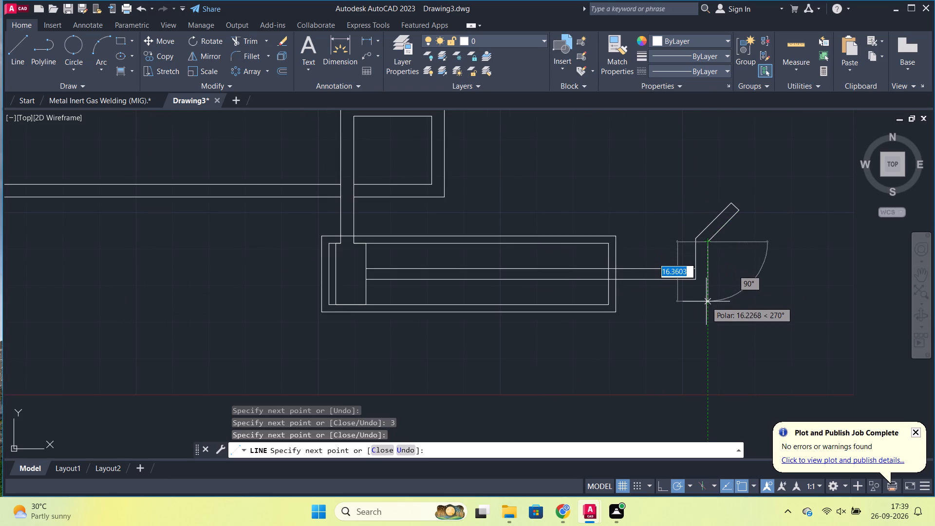
Continue the lever outline about 16 down, 6 at 225° and 7 down, 3 across, and back up parallel to the rod's lower corner.
click(706, 302)
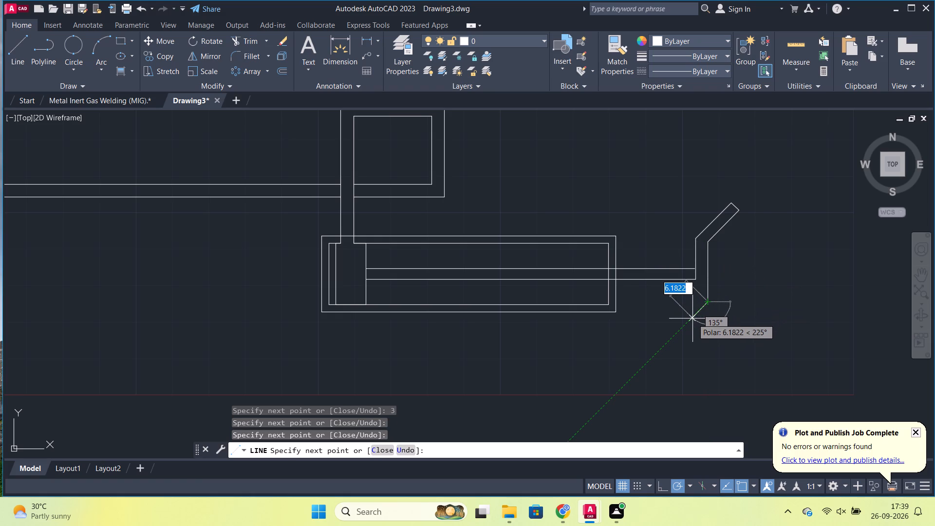
click(692, 319)
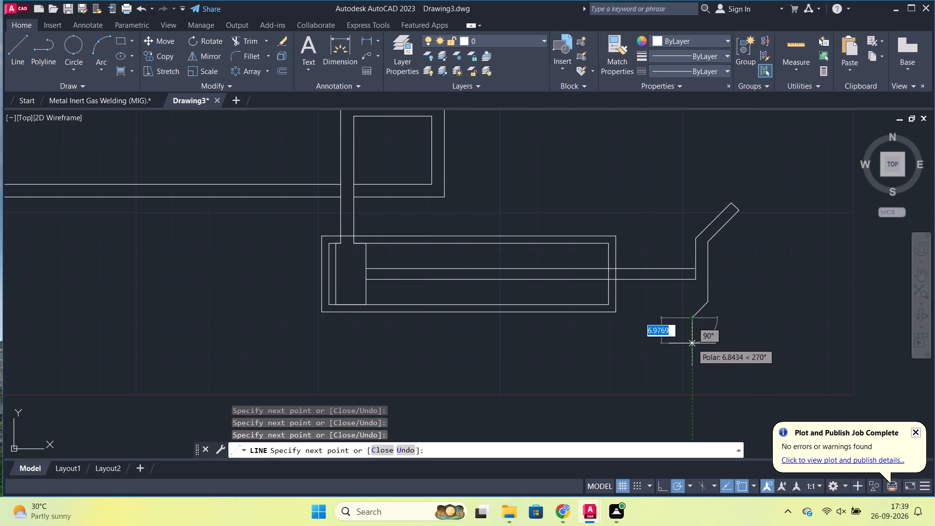
click(692, 345)
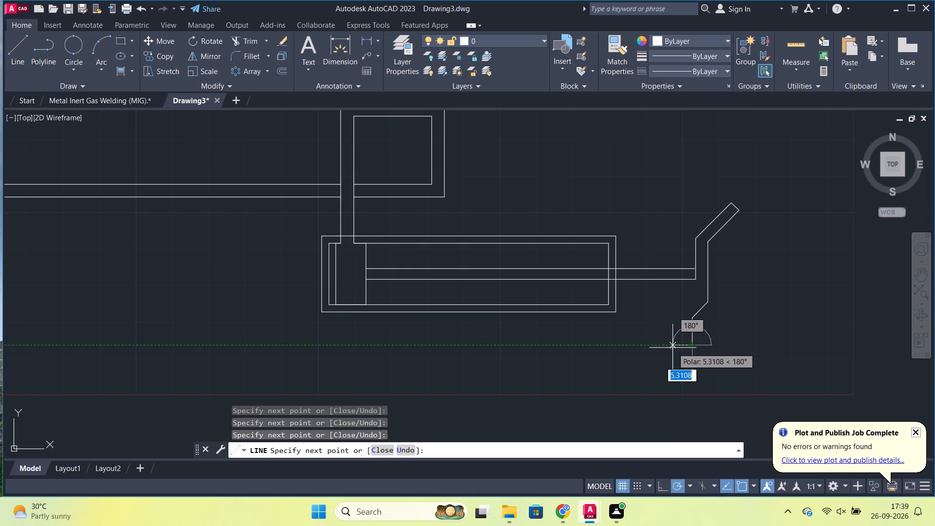
key(3)
key(Return)
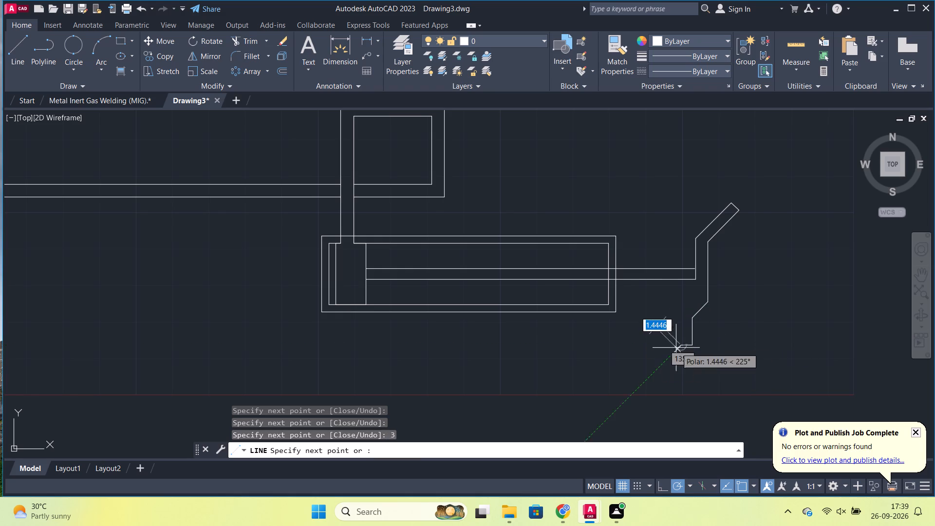
click(683, 312)
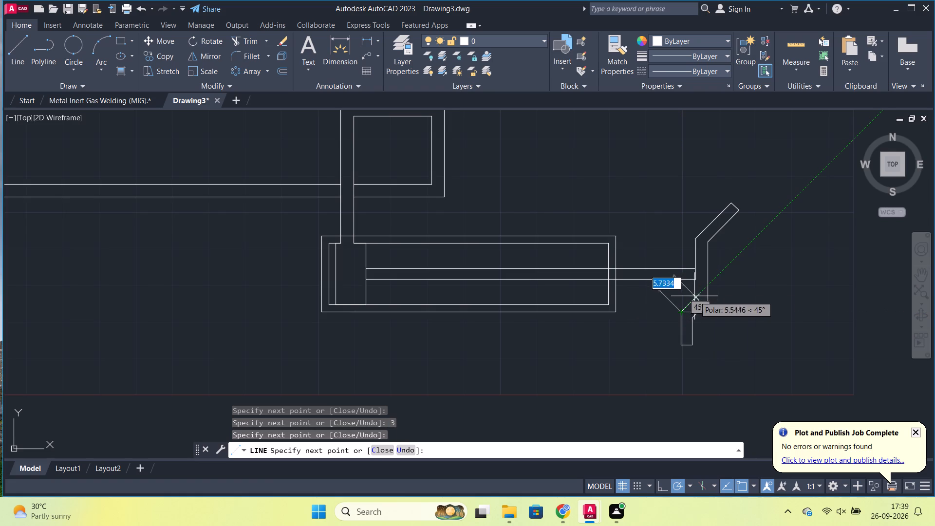
click(696, 295)
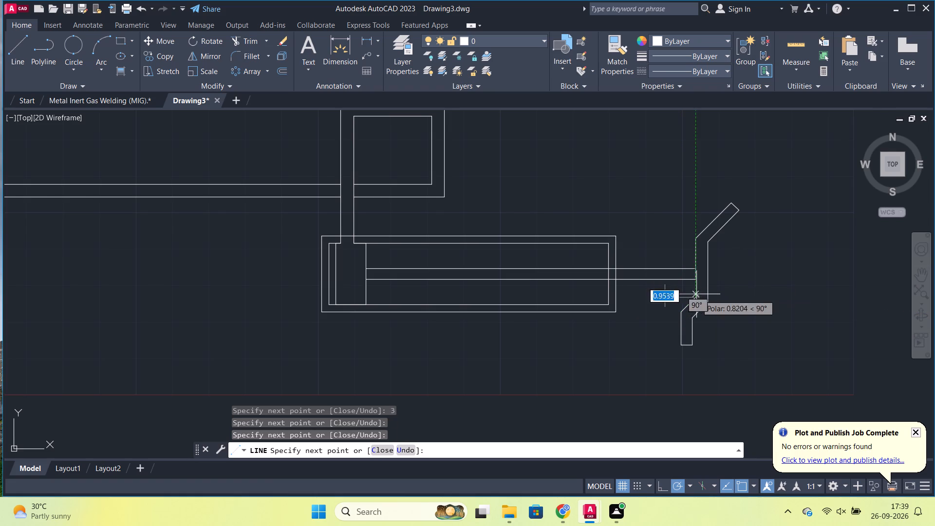
click(696, 280)
key(Escape)
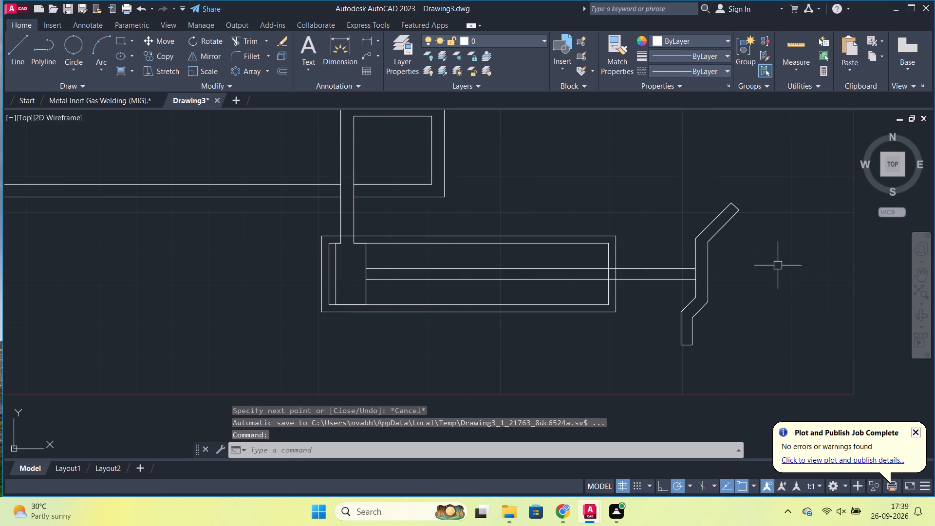
Draw a two-point circle at each end of the bent lever, using its 3-unit end line as the diameter.
scroll(781, 267, down, 1)
middle_drag(775, 273, 705, 269)
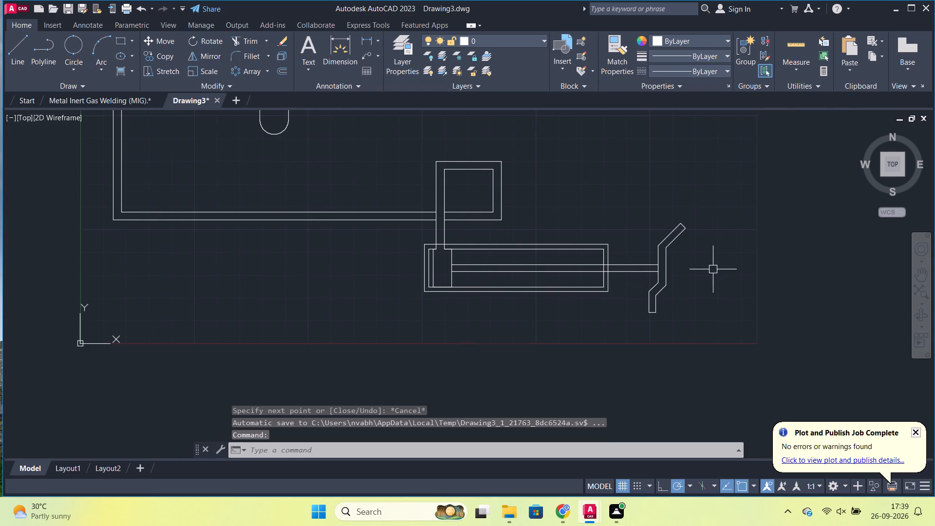
click(67, 50)
scroll(773, 277, up, 2)
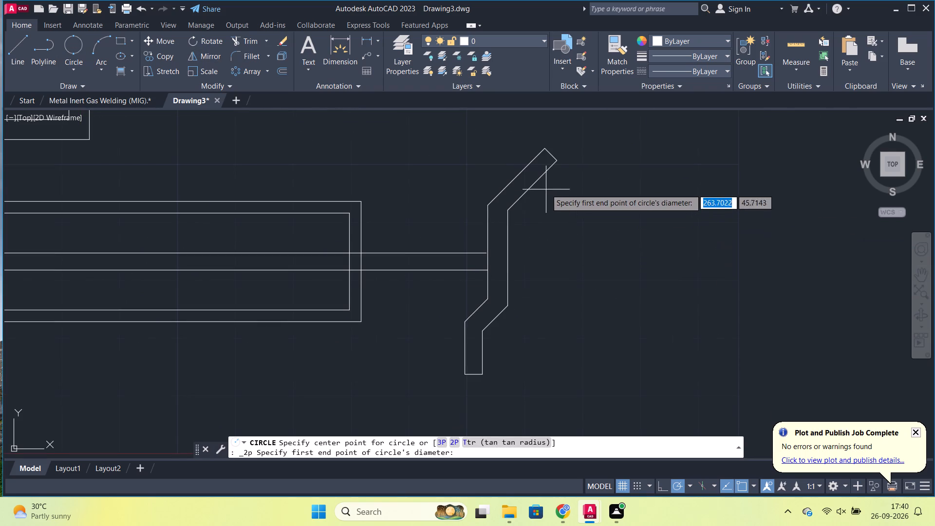
click(543, 147)
click(559, 164)
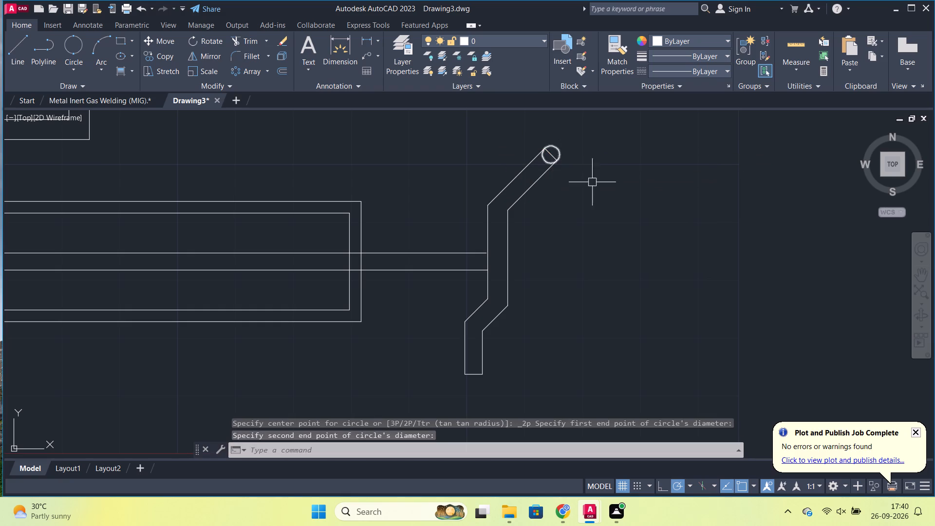
click(80, 49)
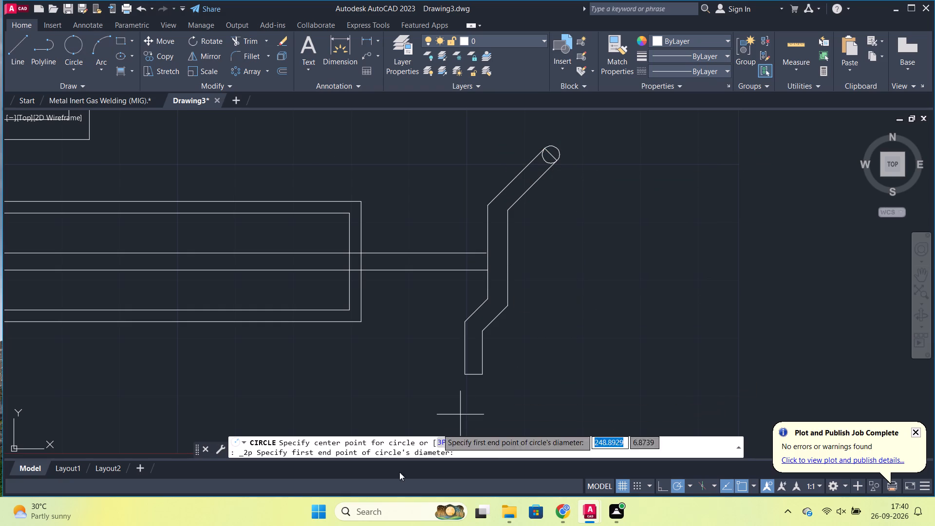
click(467, 376)
click(483, 377)
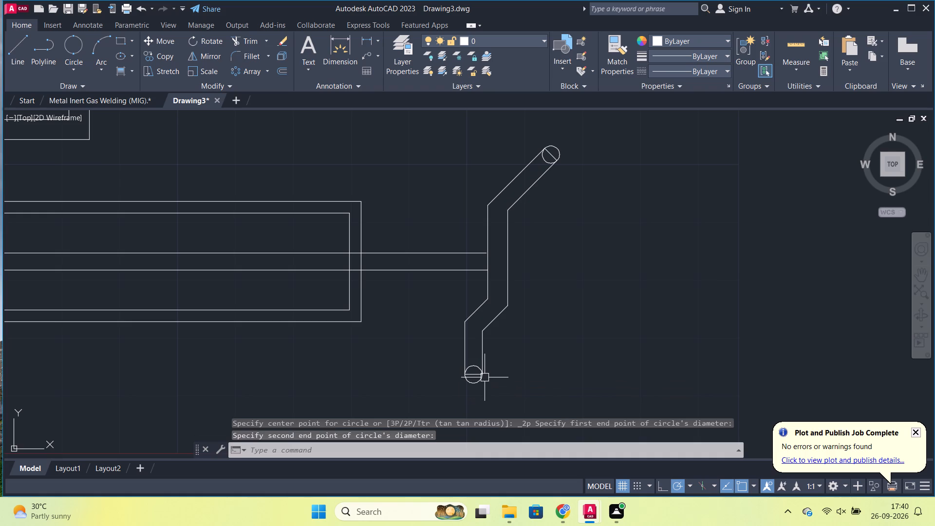
Trim the inner half-circle and the diameter line at both ends of the bent lever, leaving rounded ends.
double_click(485, 377)
key(Escape)
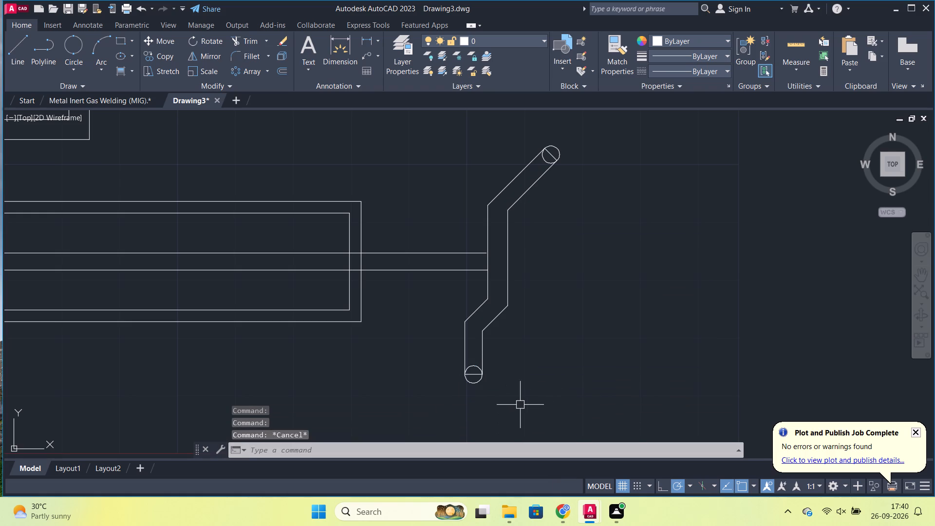
text(TR)
key(Return)
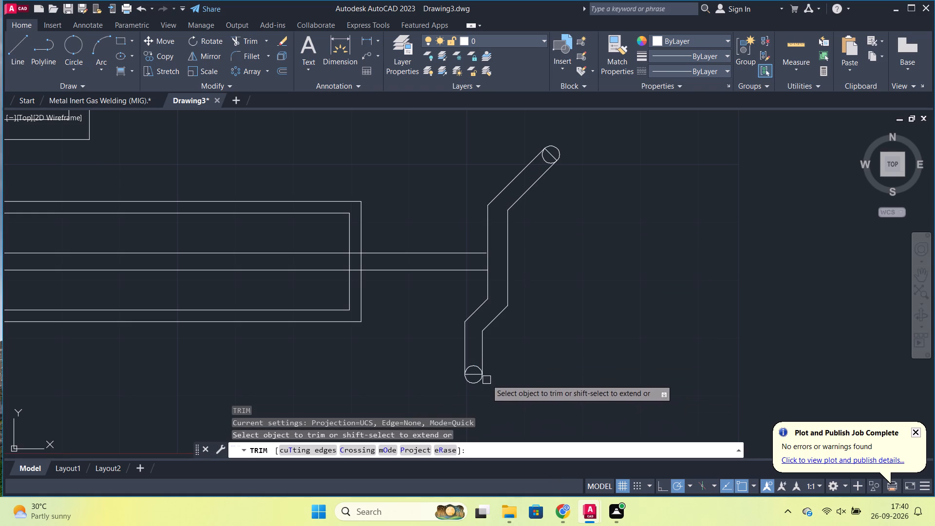
click(474, 375)
click(473, 364)
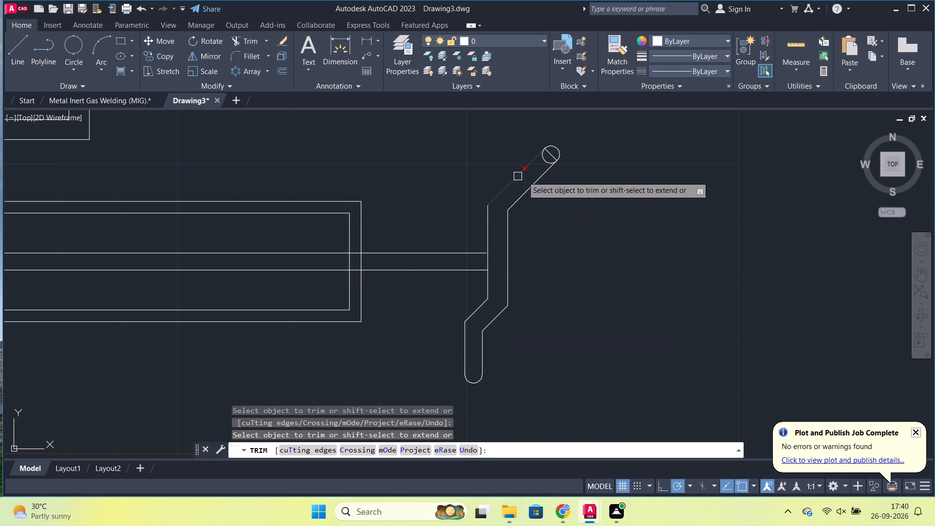
click(552, 155)
click(549, 160)
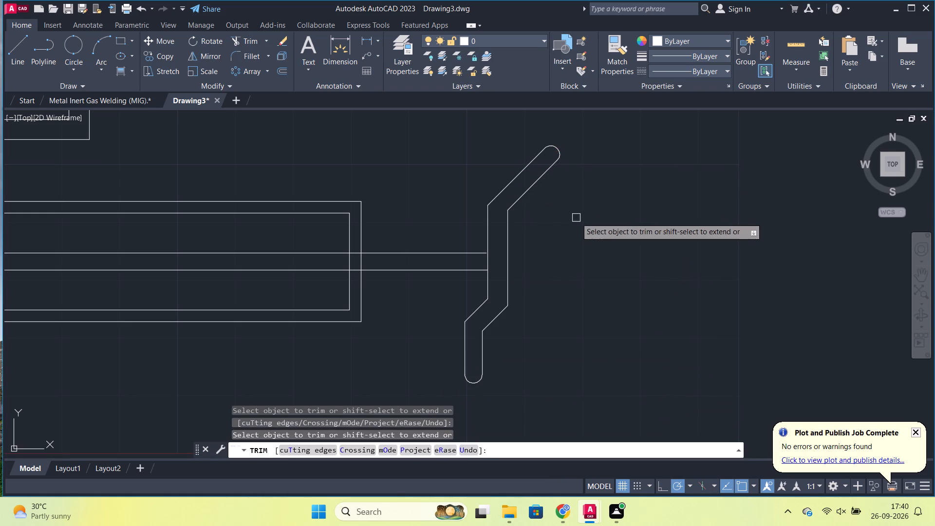
scroll(577, 225, down, 2)
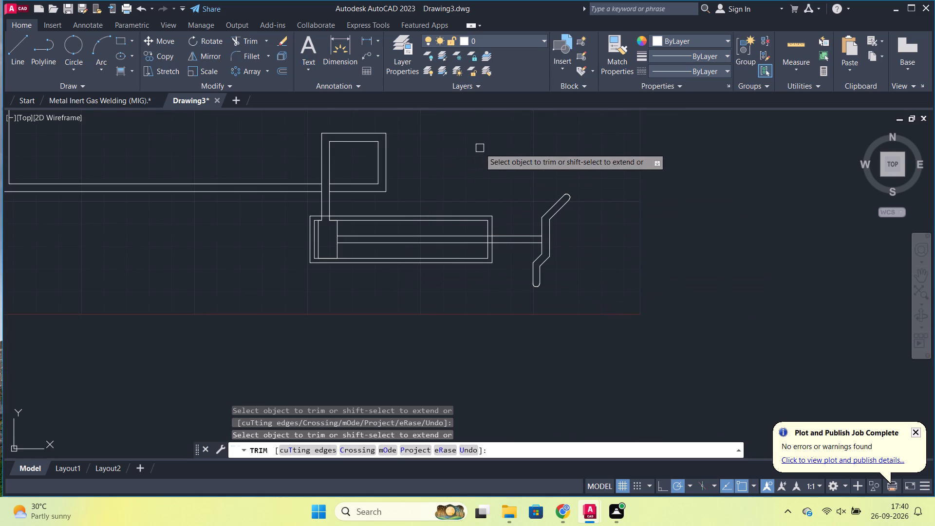
middle_drag(480, 149, 507, 158)
key(Escape)
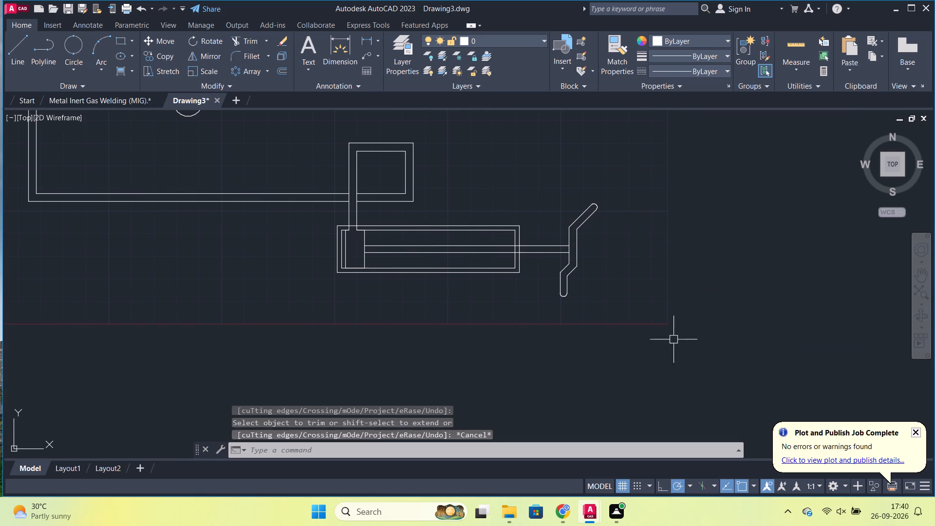
Trim the cylinder's inner and outer end walls where they cross between the two rod lines.
text(TR)
key(Return)
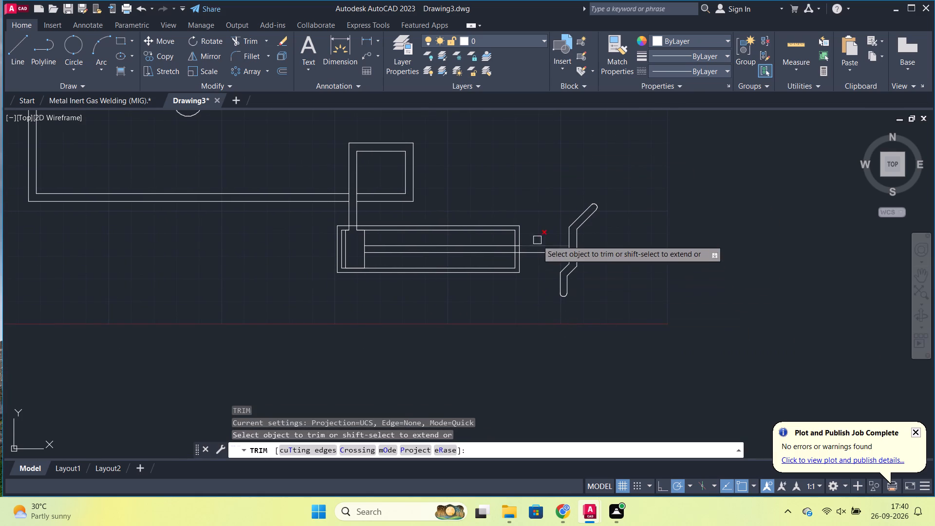
scroll(526, 252, up, 3)
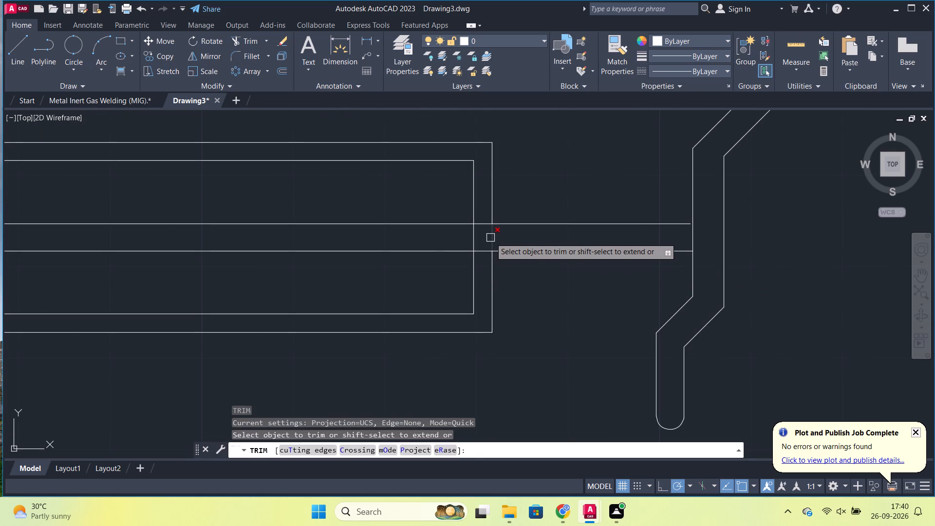
click(490, 238)
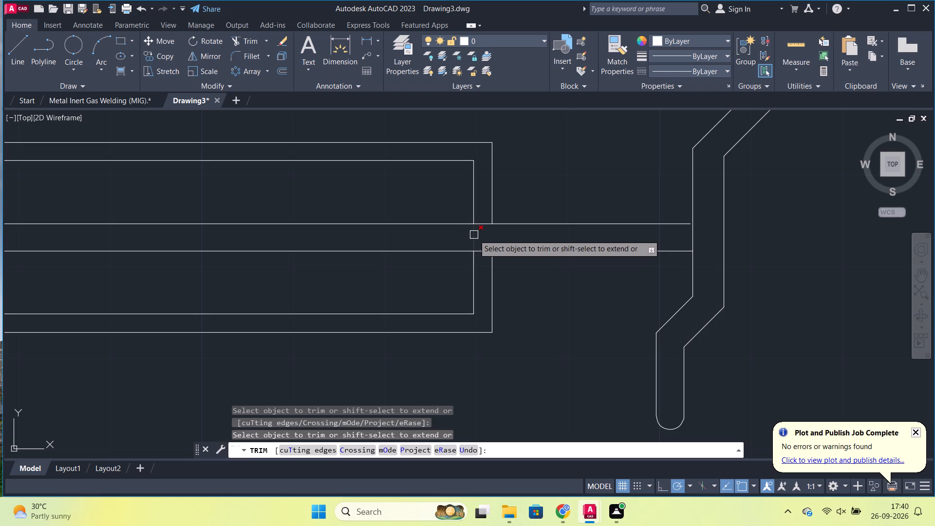
click(474, 235)
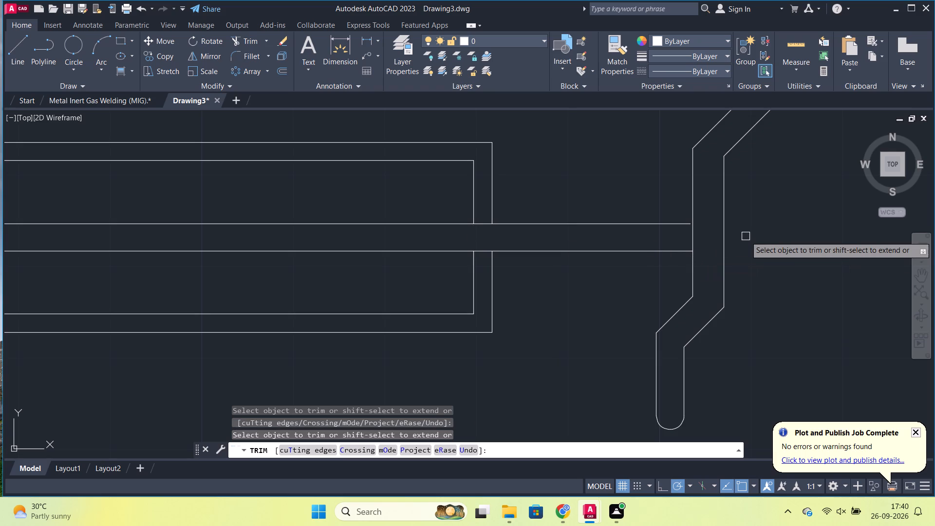
key(Escape)
Stretch the ends of both rod lines through the lever, about 6.2 beyond its near edge, finishing level with each other.
click(686, 225)
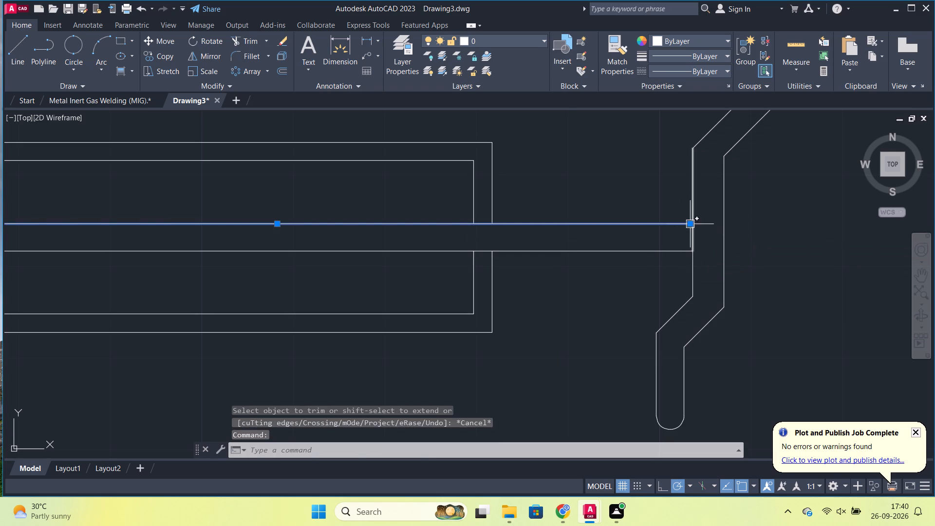
click(690, 225)
click(750, 225)
key(Escape)
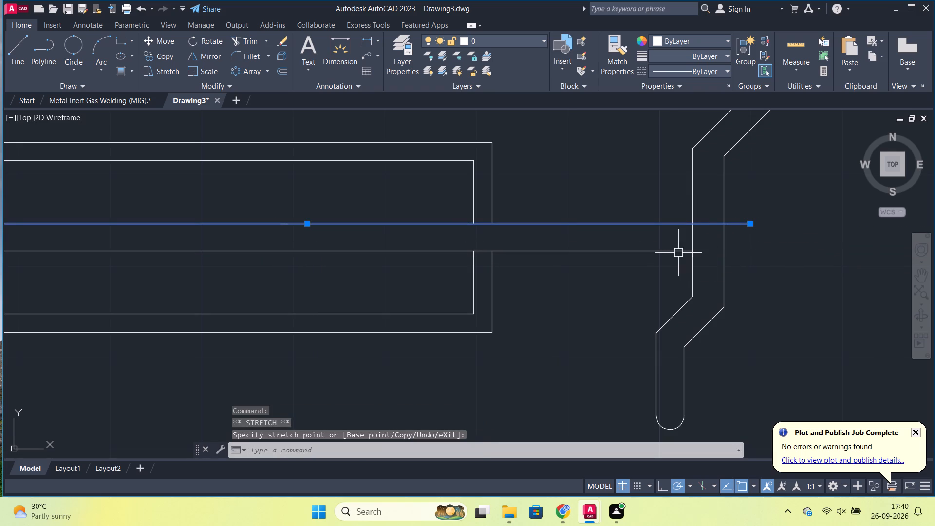
click(678, 253)
click(691, 253)
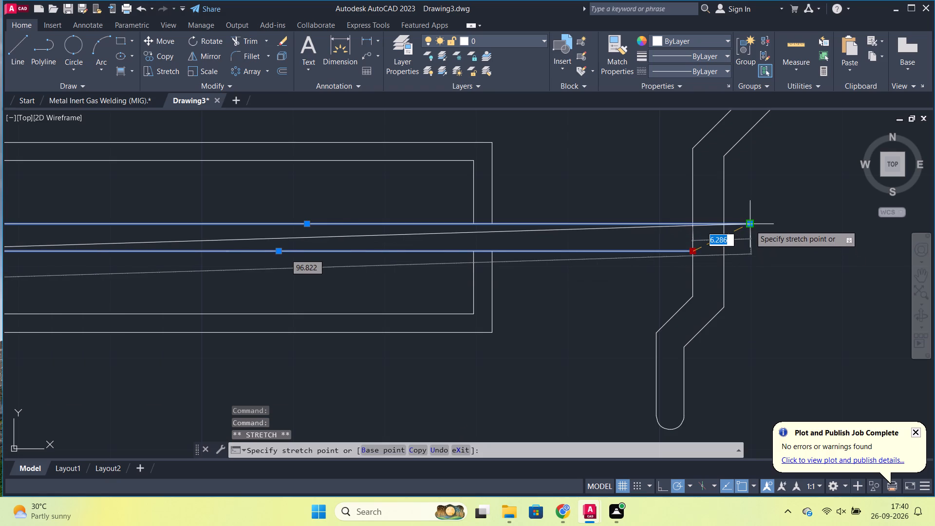
click(749, 254)
key(Escape)
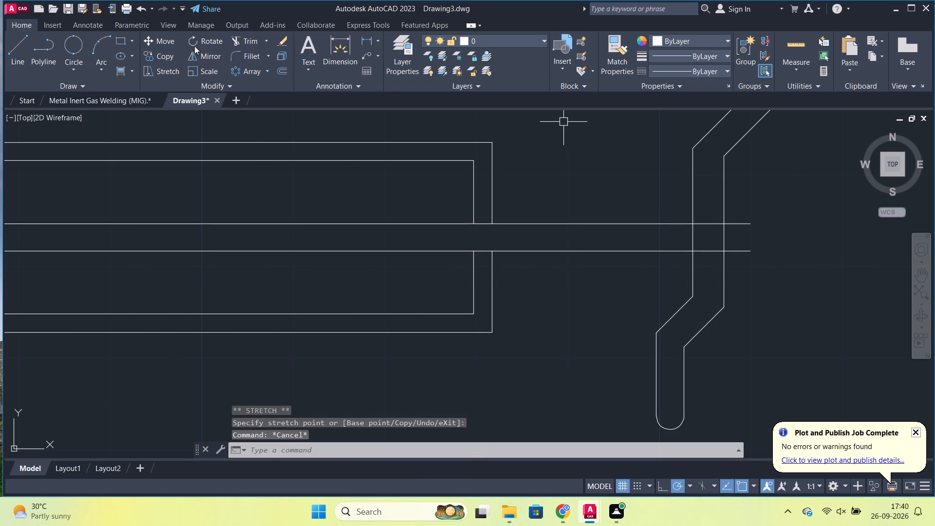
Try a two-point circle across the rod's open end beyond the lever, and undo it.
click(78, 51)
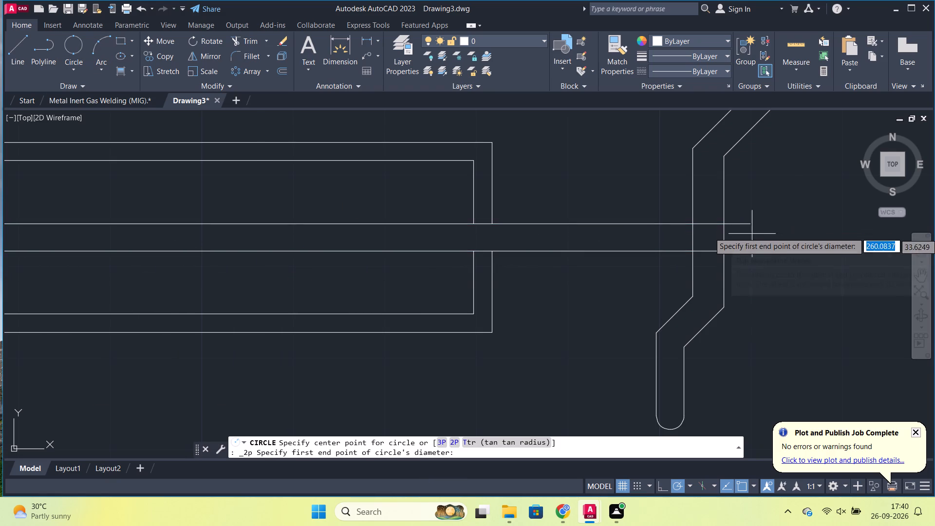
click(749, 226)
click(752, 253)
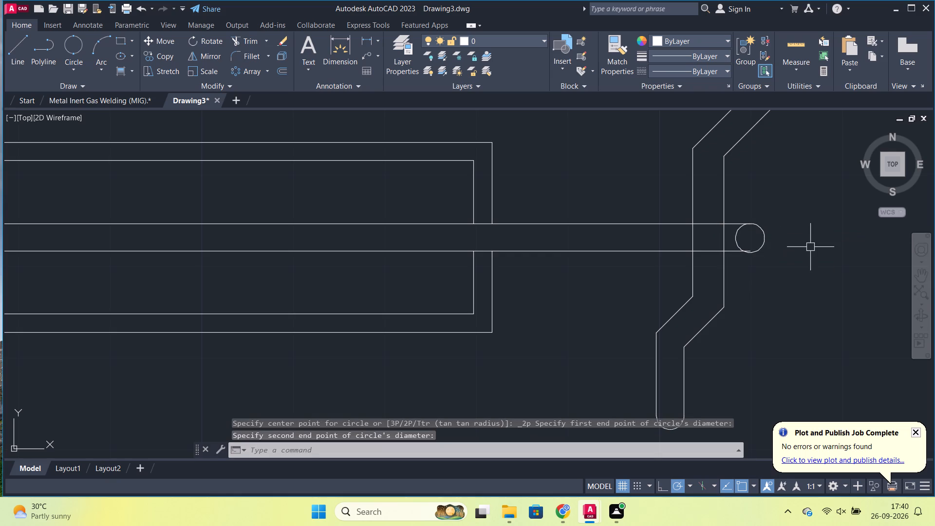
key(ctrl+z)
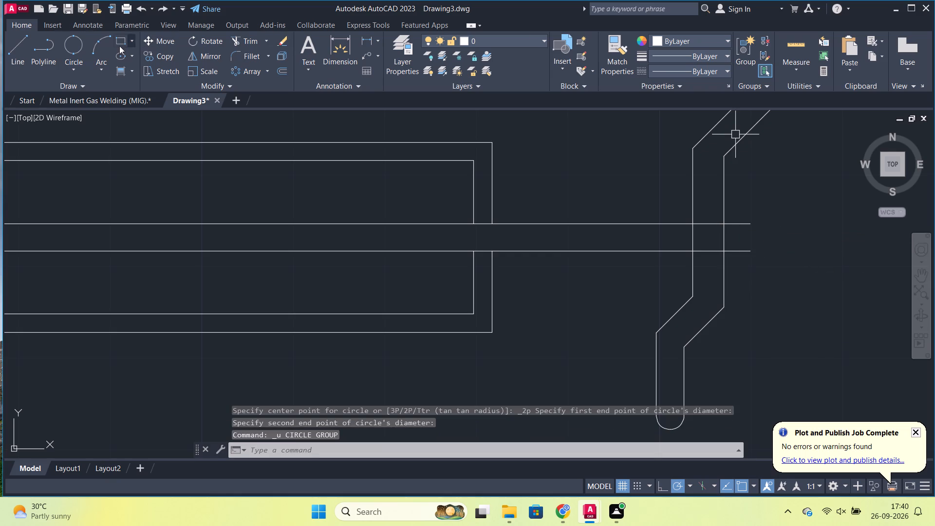
Draw a two-point circle of diameter 3 between the endpoints of the two rod lines beyond the lever.
click(75, 45)
scroll(727, 260, up, 2)
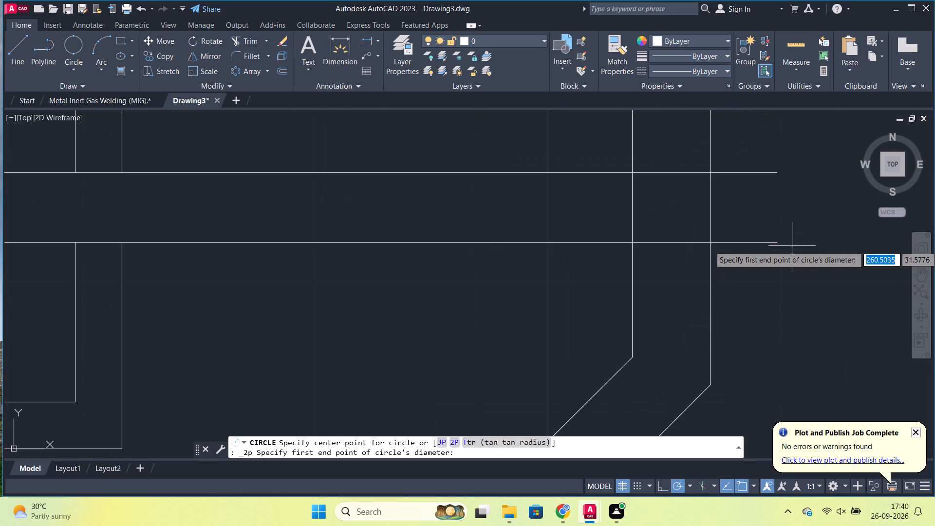
click(775, 243)
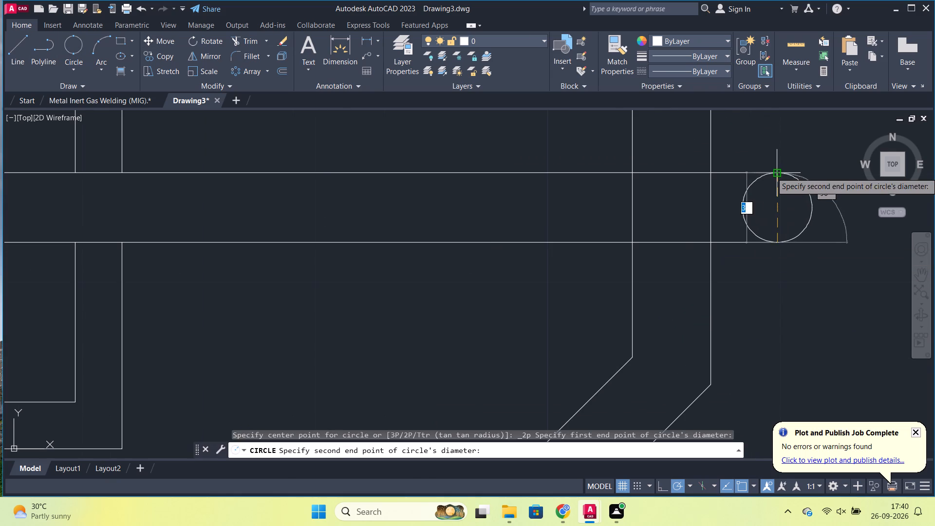
click(777, 172)
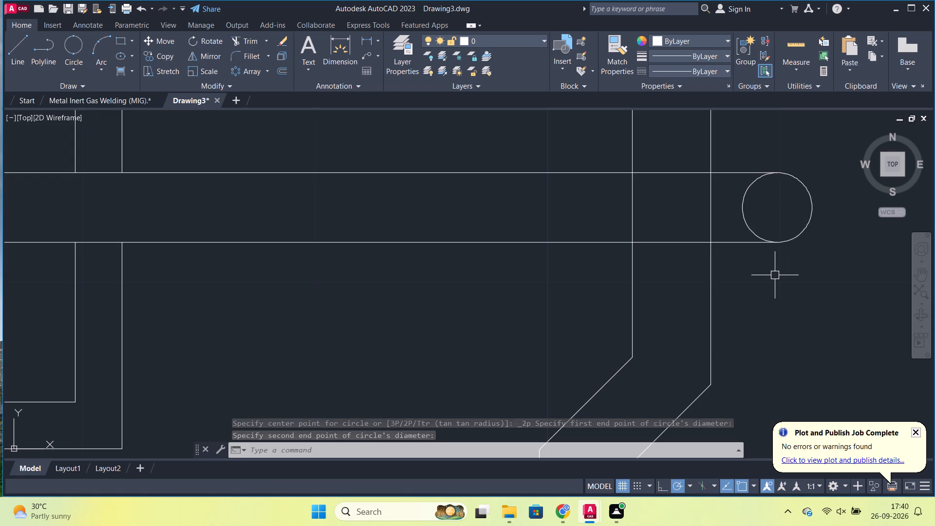
Trim the inner half of the rod-end circle and the lever edges that cross between the rod lines.
text(TR)
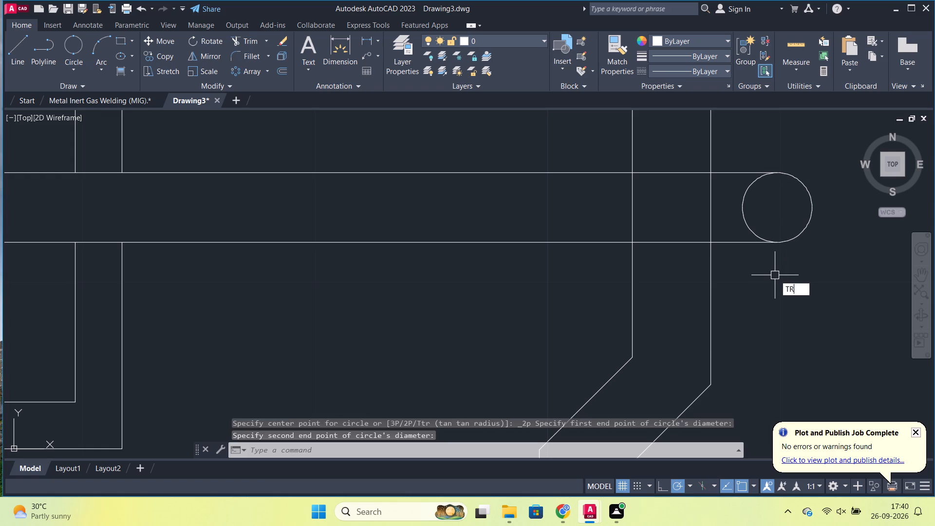
key(Return)
click(744, 200)
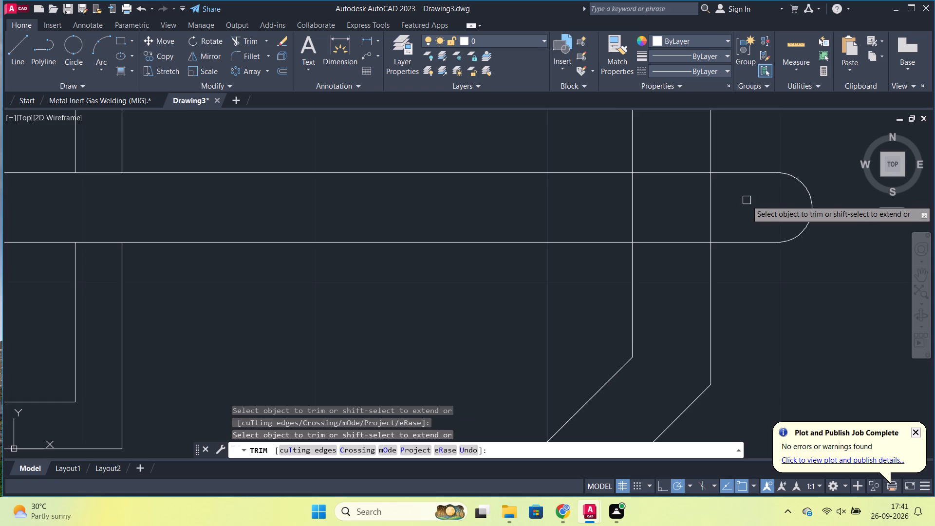
scroll(747, 200, down, 1)
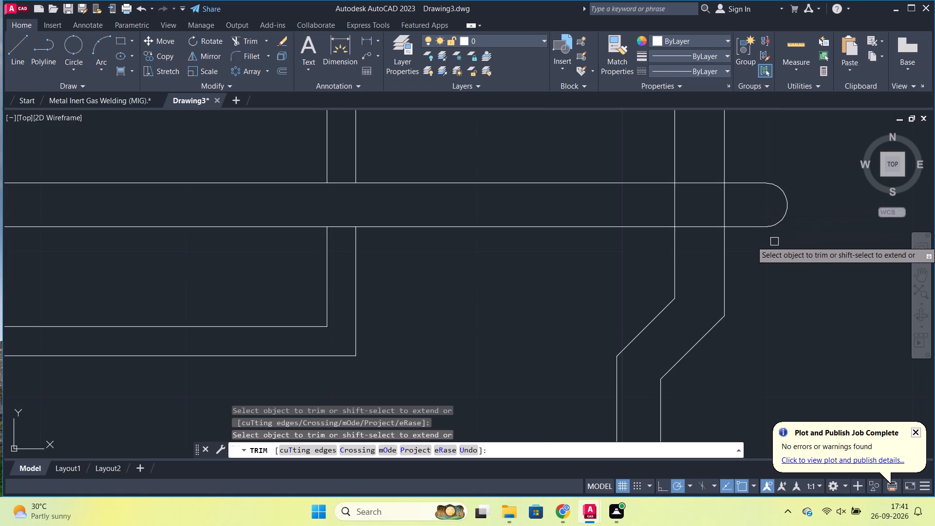
click(723, 205)
click(674, 207)
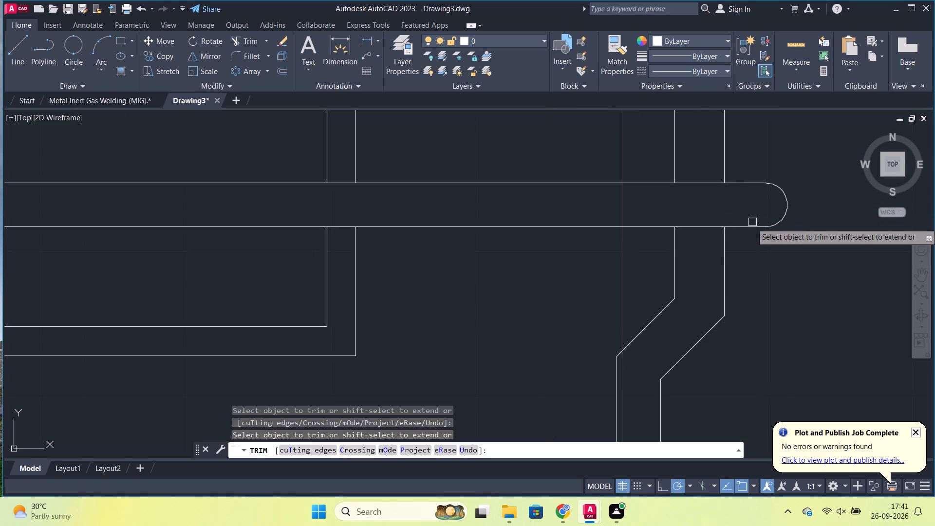
scroll(754, 235, down, 3)
key(Escape)
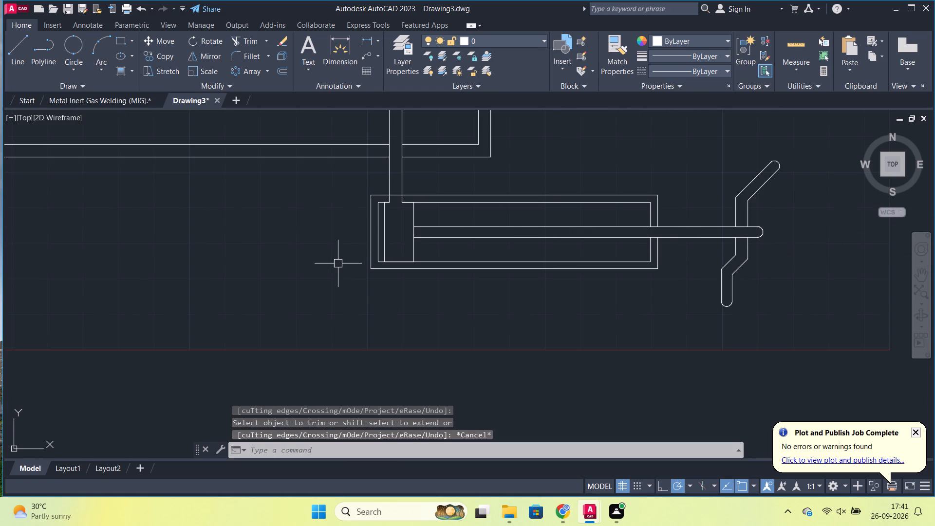
Draw a vertical line about 16.75 long inside the piston block near its rod side, from top edge to bottom edge.
scroll(338, 263, up, 1)
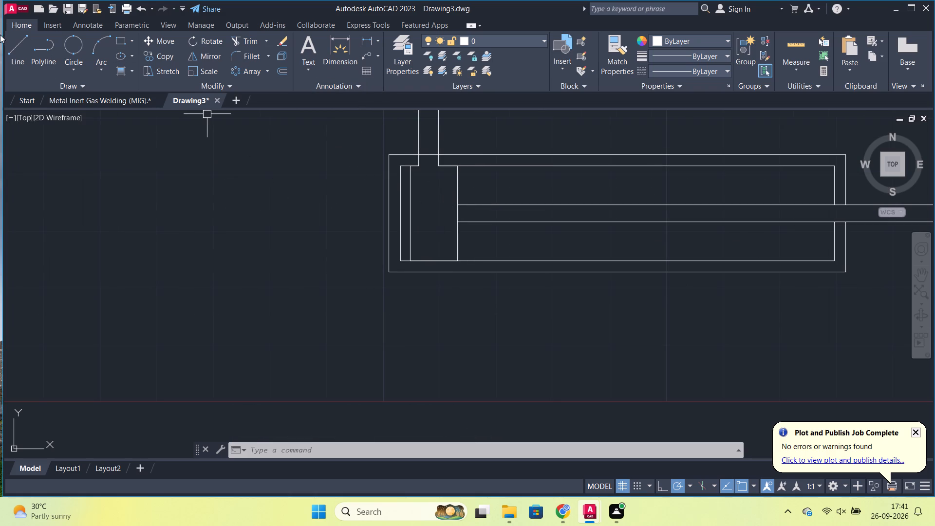
click(19, 45)
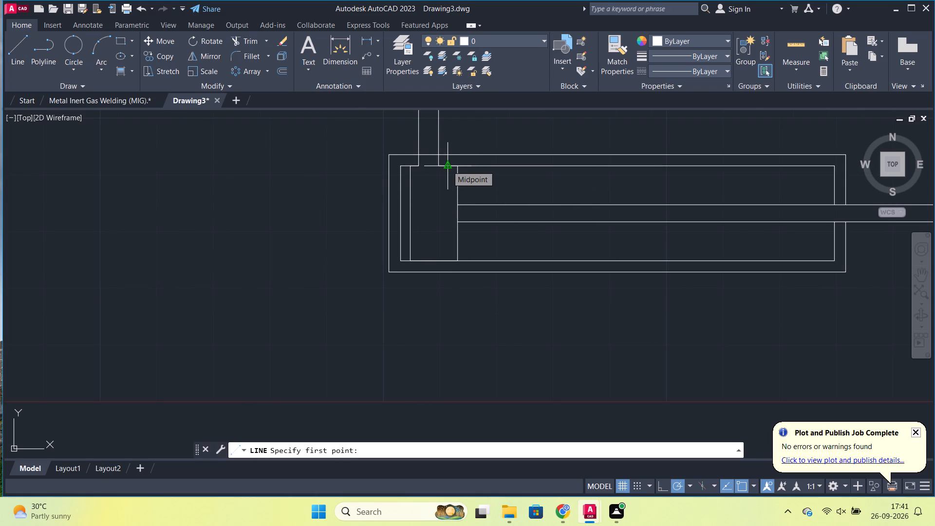
scroll(444, 167, up, 1)
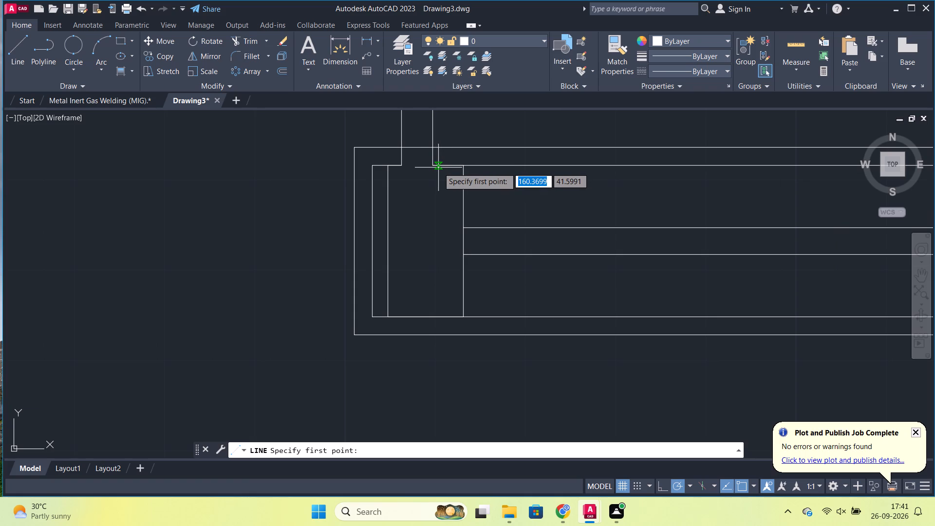
click(441, 168)
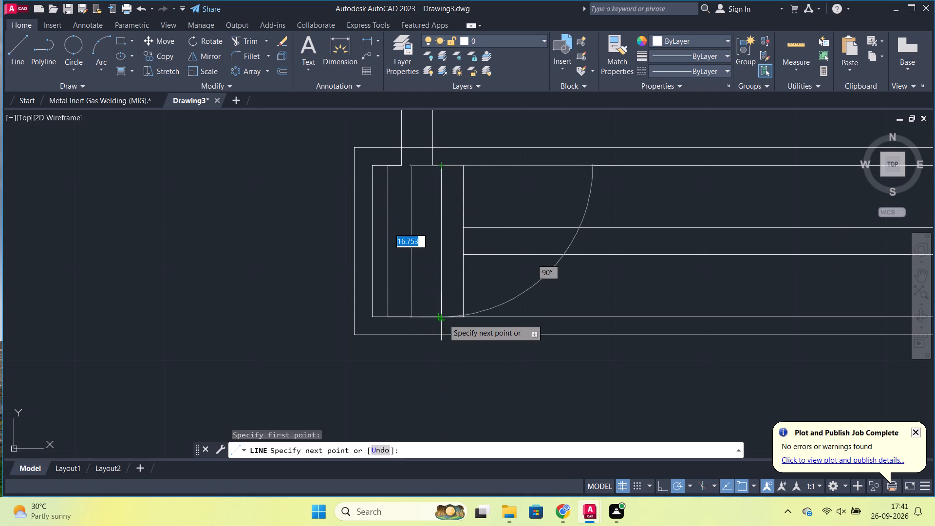
click(443, 319)
key(Escape)
Draw a stepped line from the lower connecting line: about 30 down, about 37.4 right, then down to the cylinder's top edge.
scroll(496, 232, down, 2)
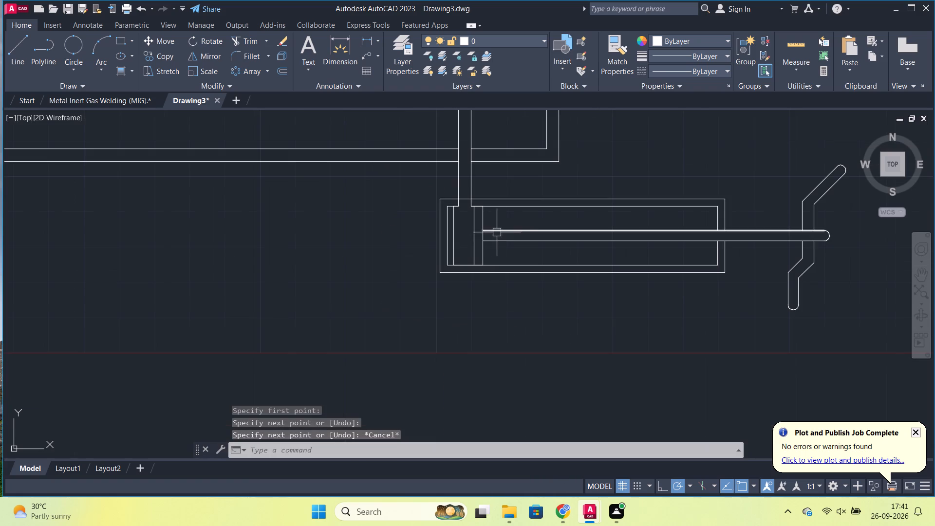
middle_drag(280, 239, 333, 250)
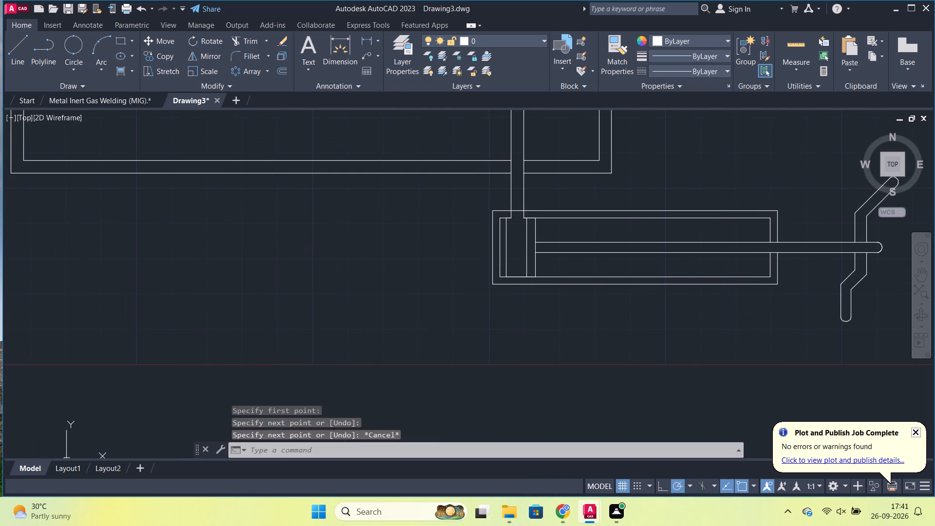
scroll(340, 248, down, 2)
middle_drag(309, 253, 378, 301)
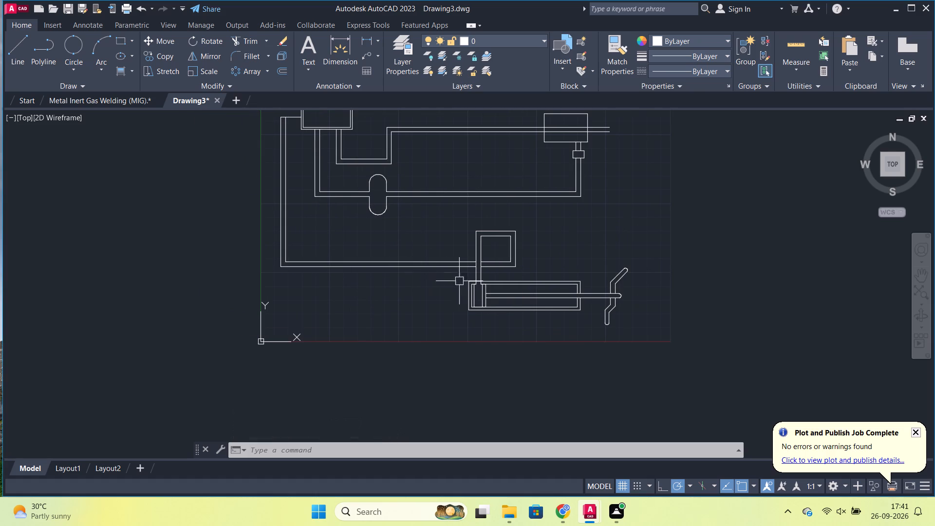
click(14, 46)
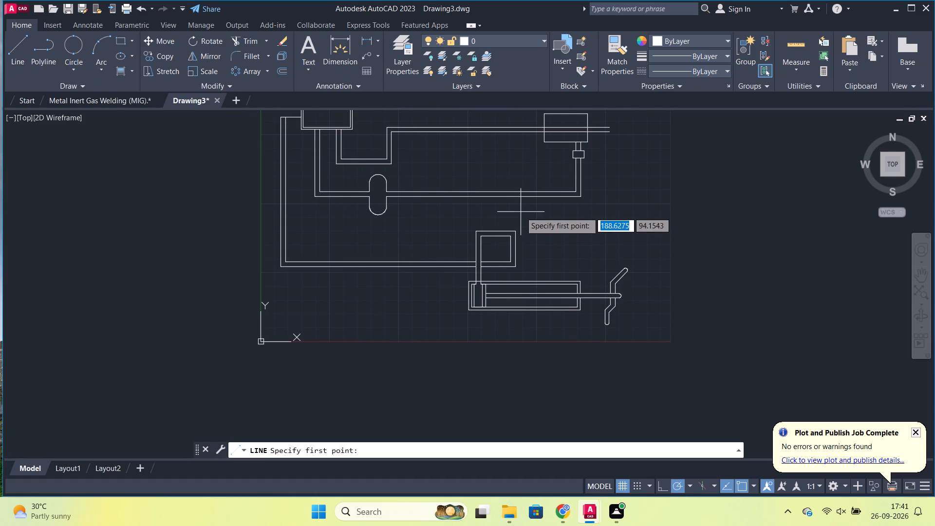
click(520, 196)
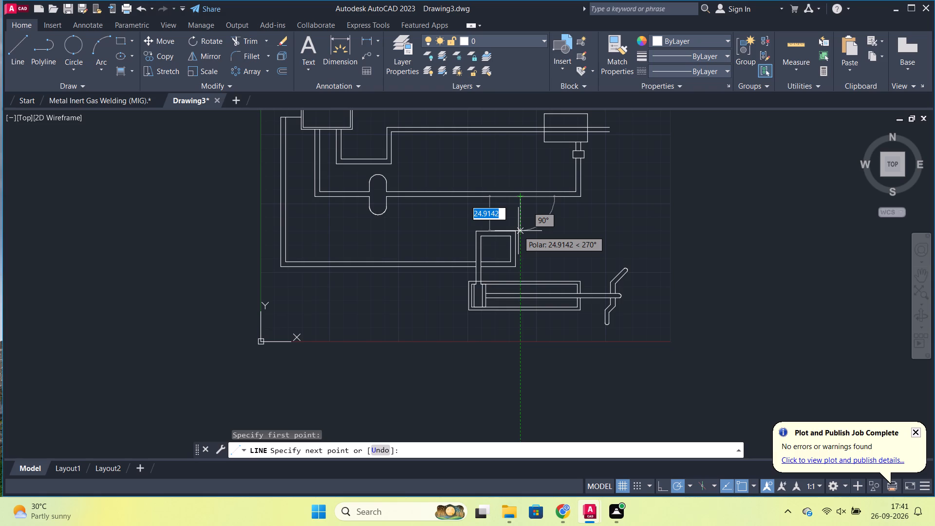
scroll(518, 237, up, 2)
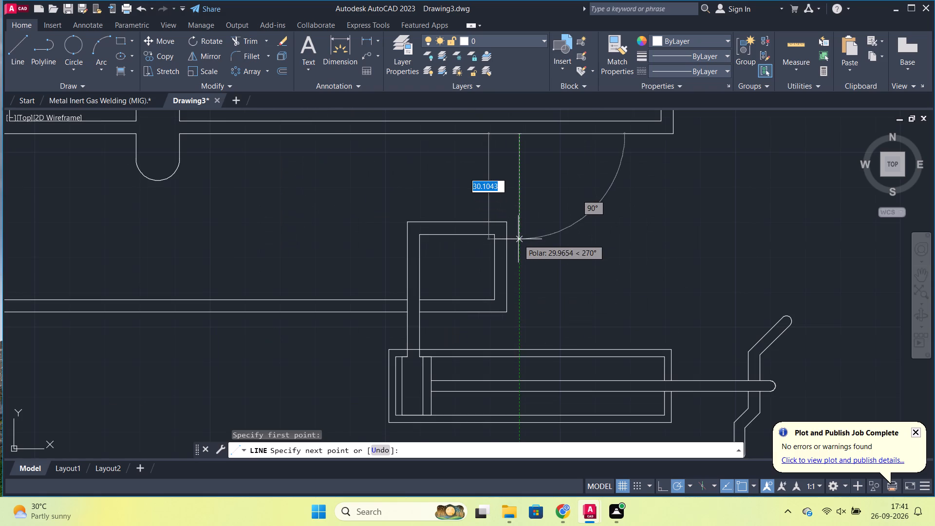
click(518, 239)
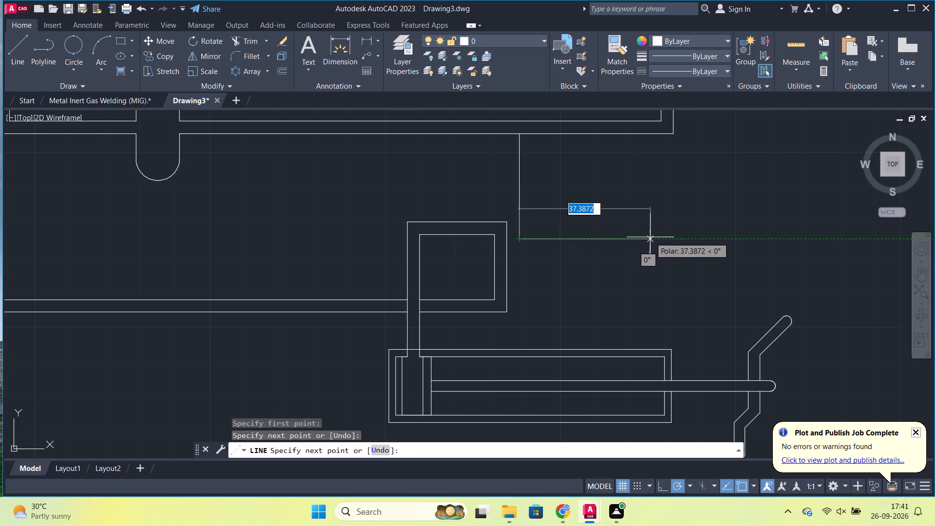
click(650, 237)
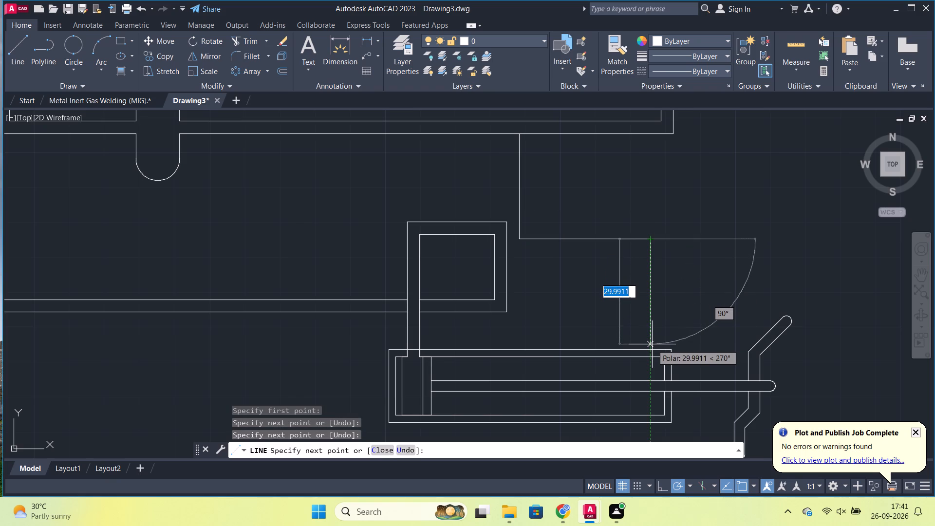
click(652, 348)
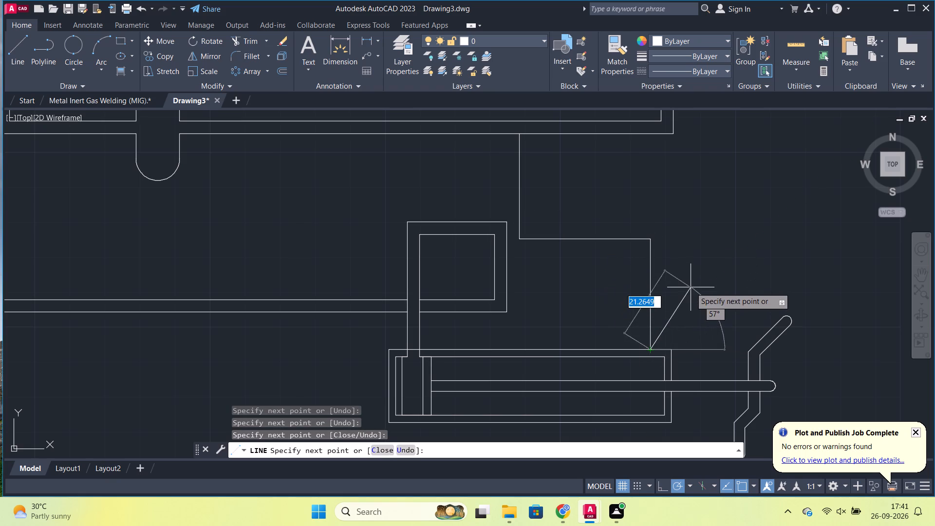
key(Escape)
Join the three segments of the stepped line above the cylinder into one polyline.
click(579, 238)
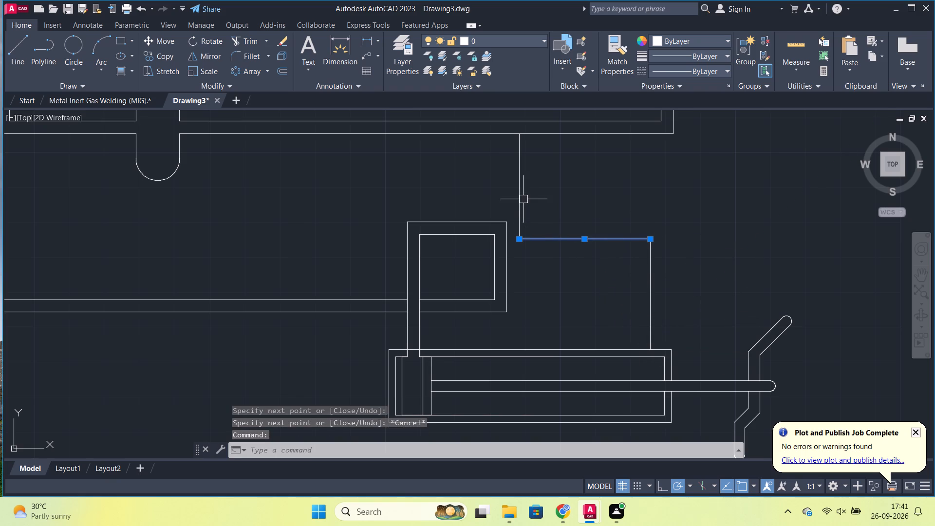
click(518, 192)
click(648, 273)
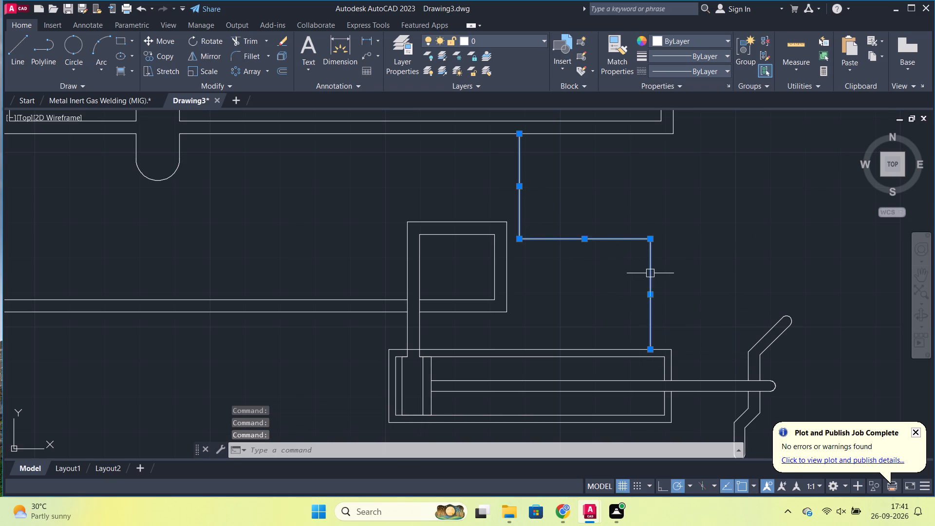
key(j)
key(Return)
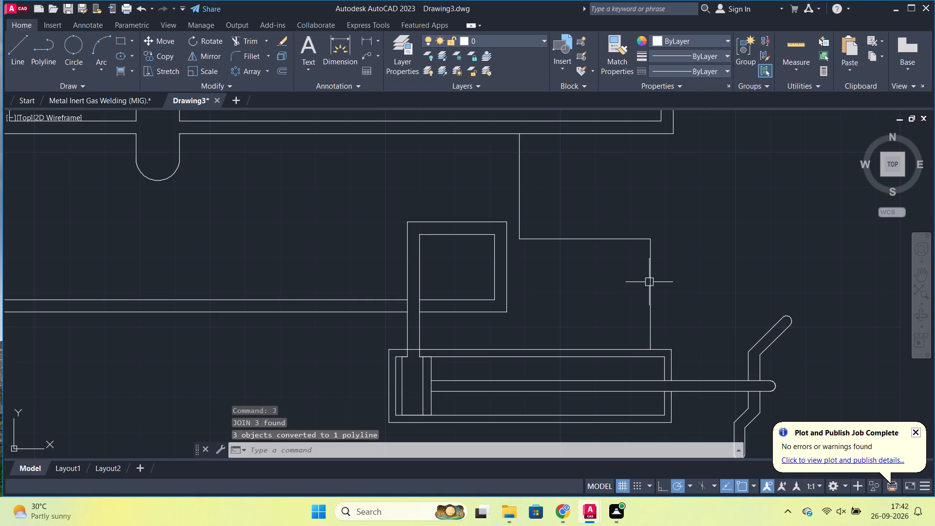
Offset the stepped polyline by 3.5 towards its upper-right side to make a double line.
click(652, 287)
key(o)
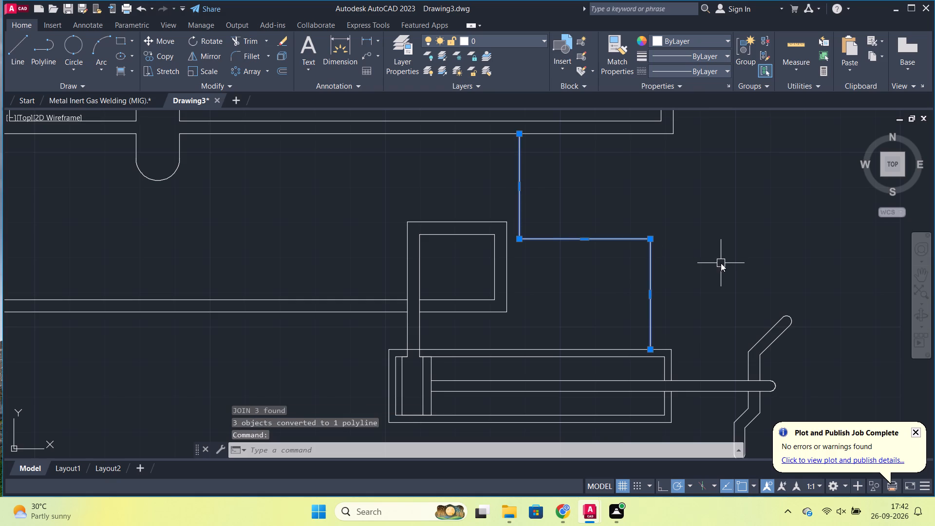
key(Return)
key(Return)
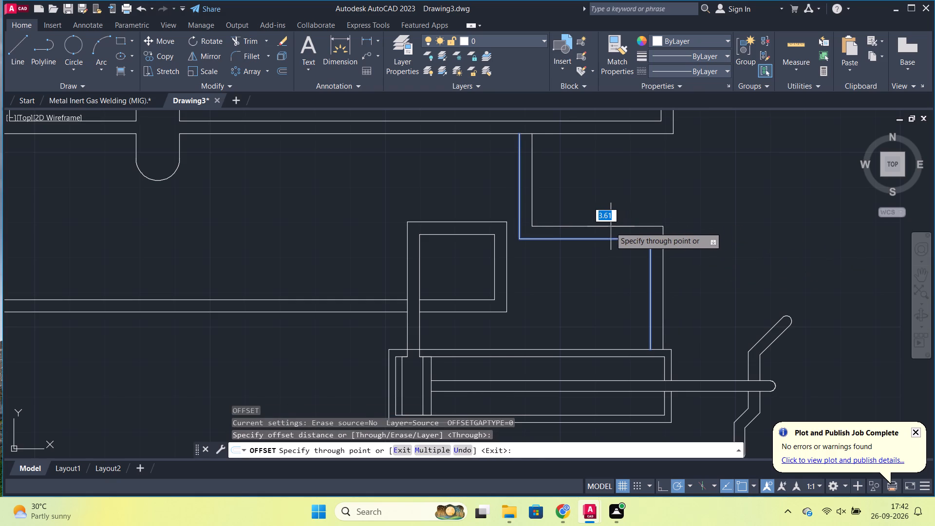
key(3)
key(5)
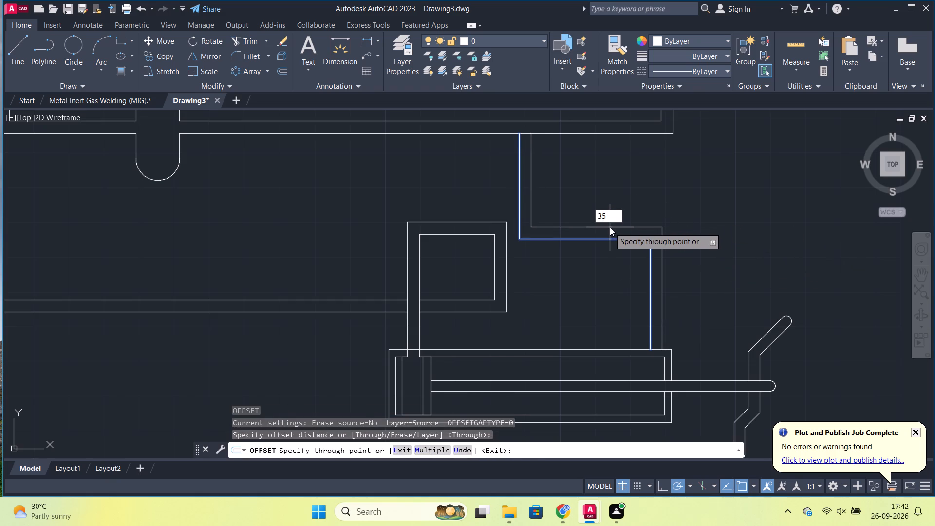
key(BackSpace)
text(.5)
key(Return)
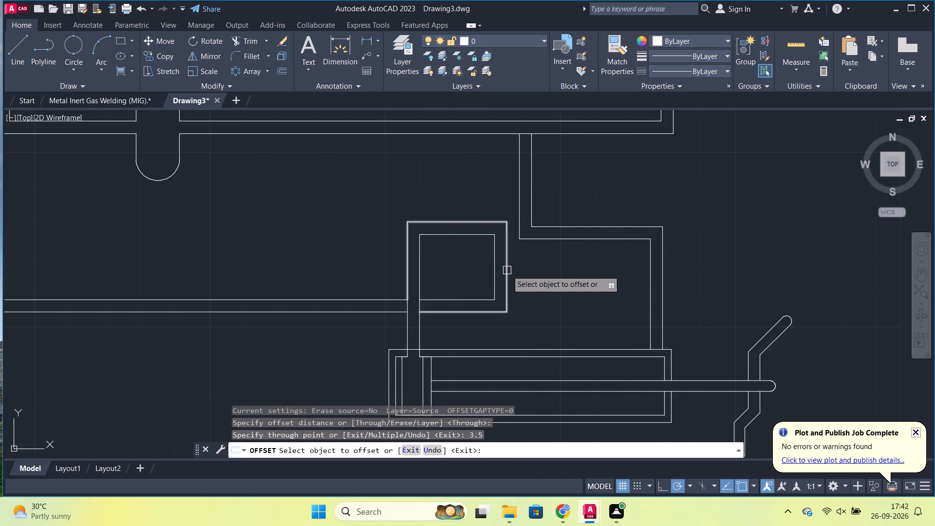
Draw a rectangle about 7 by 6 across the double line just right of the rounded capsule shape.
middle_click(361, 229)
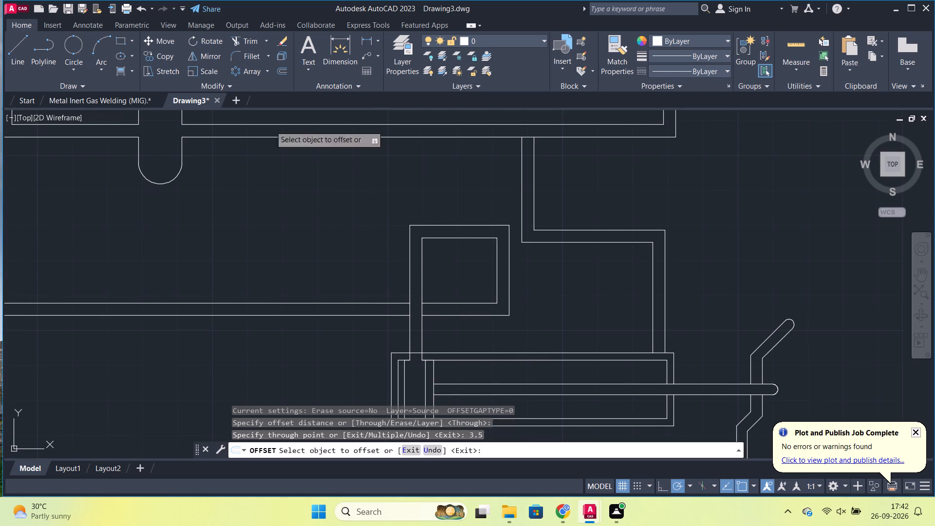
click(116, 41)
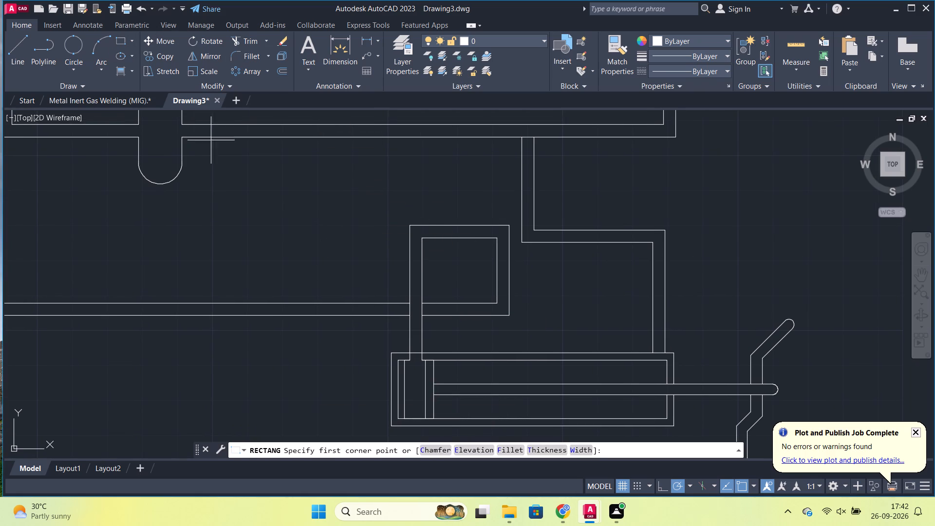
middle_drag(284, 177, 340, 254)
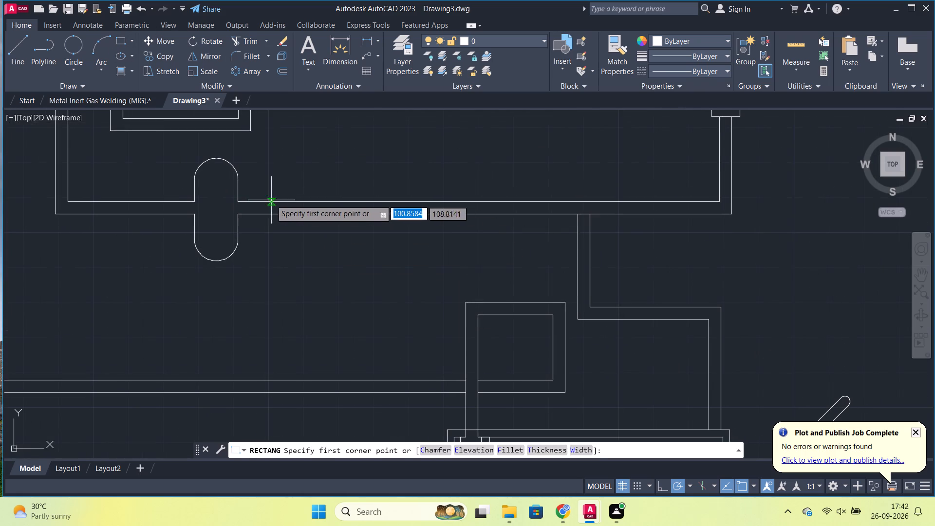
click(253, 196)
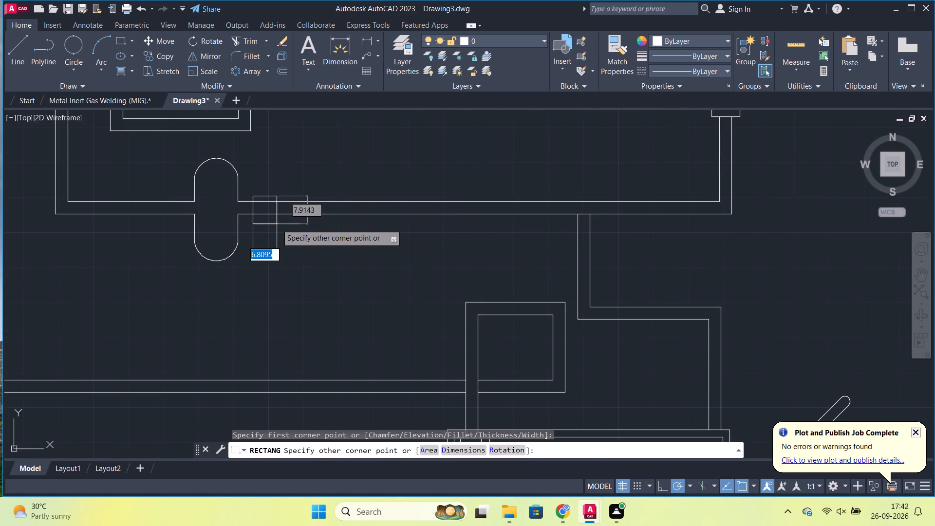
scroll(277, 224, up, 2)
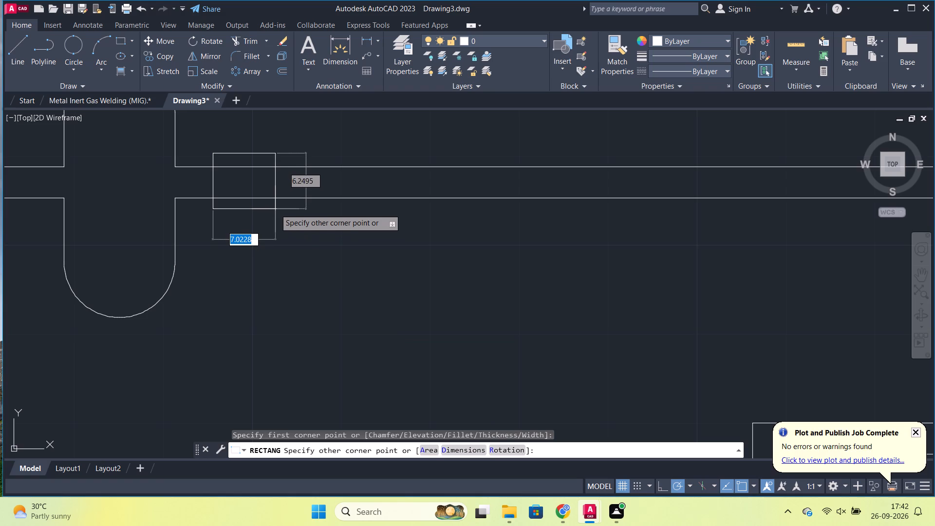
click(277, 211)
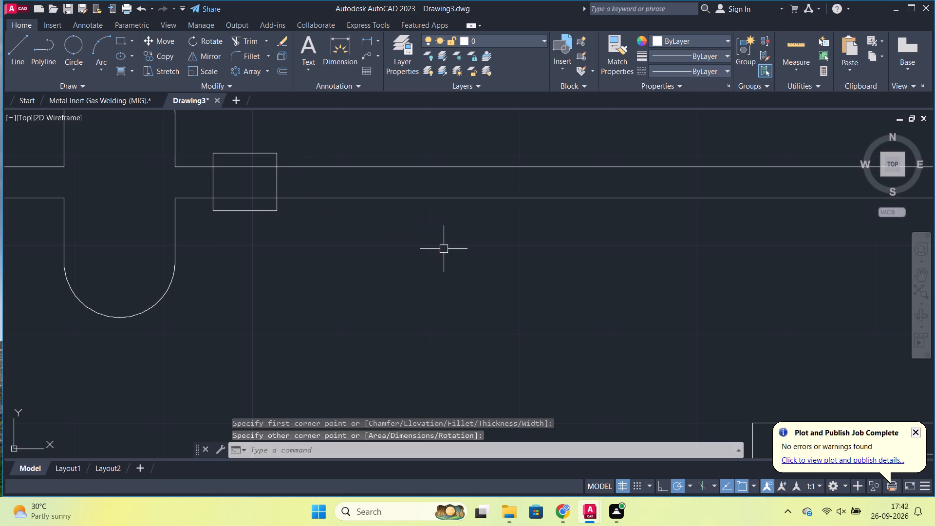
Draw a two-point circle between the endpoints of the upper double line where it extends beyond the upper-right rectangle.
scroll(445, 249, down, 3)
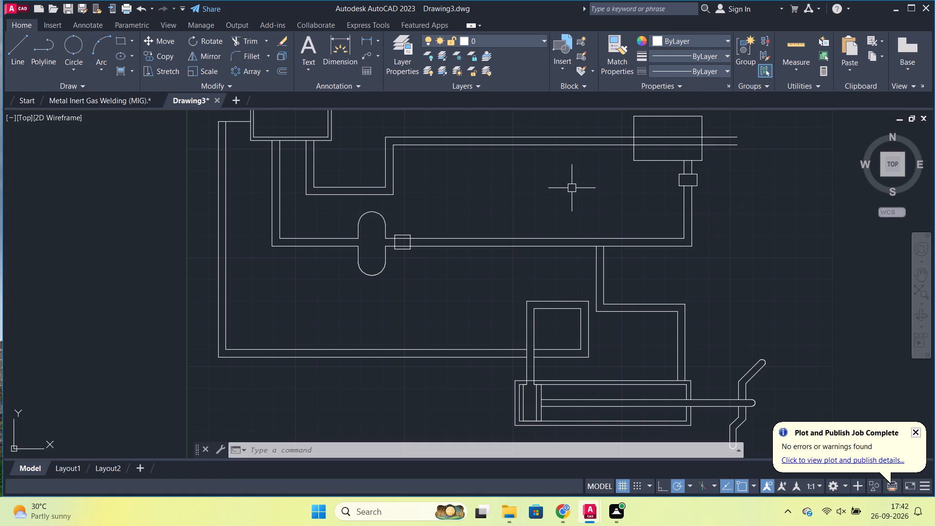
middle_drag(573, 187, 473, 242)
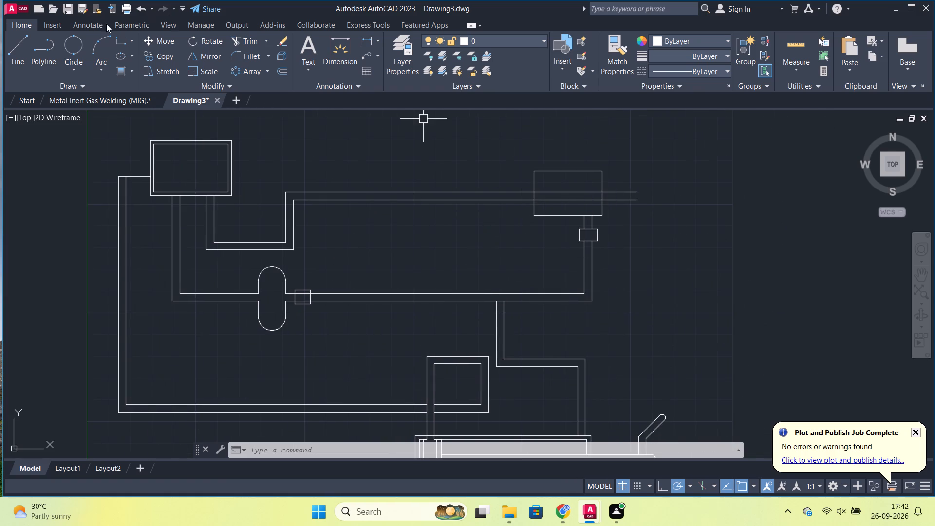
click(14, 43)
scroll(645, 200, up, 1)
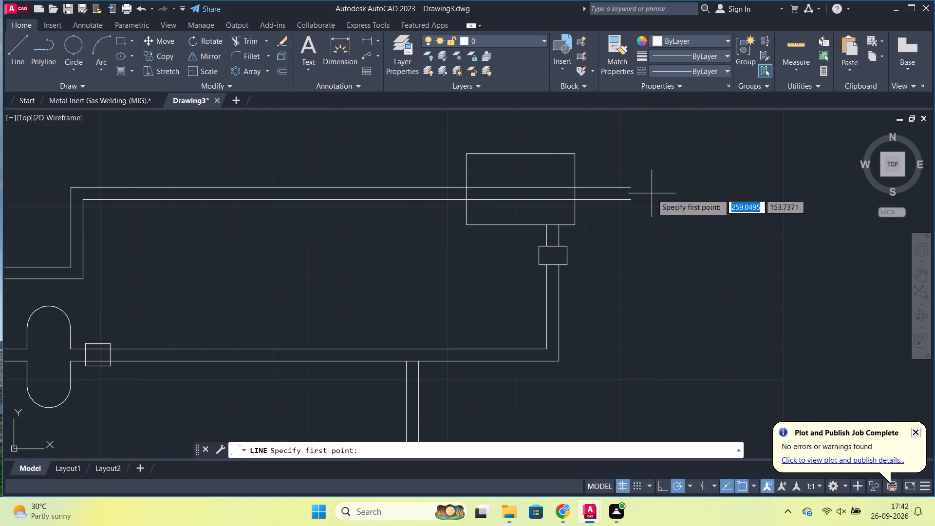
click(69, 40)
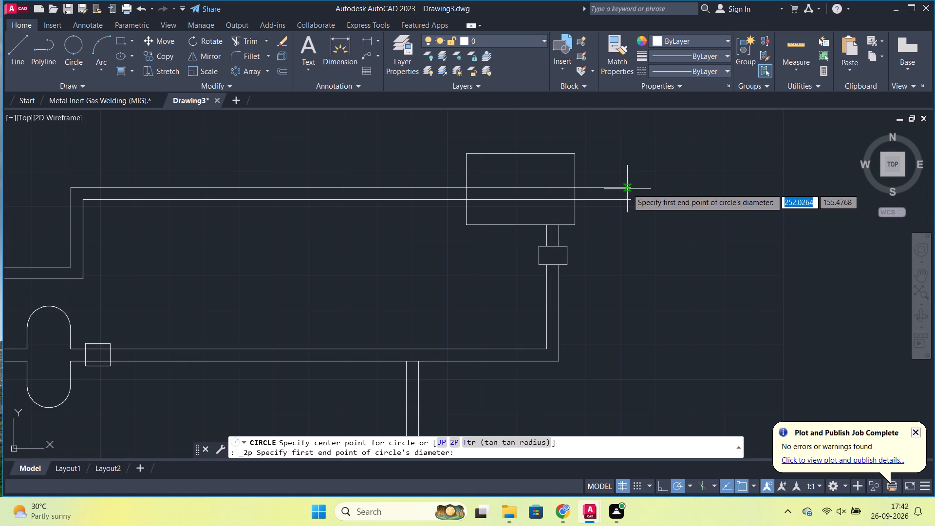
click(629, 187)
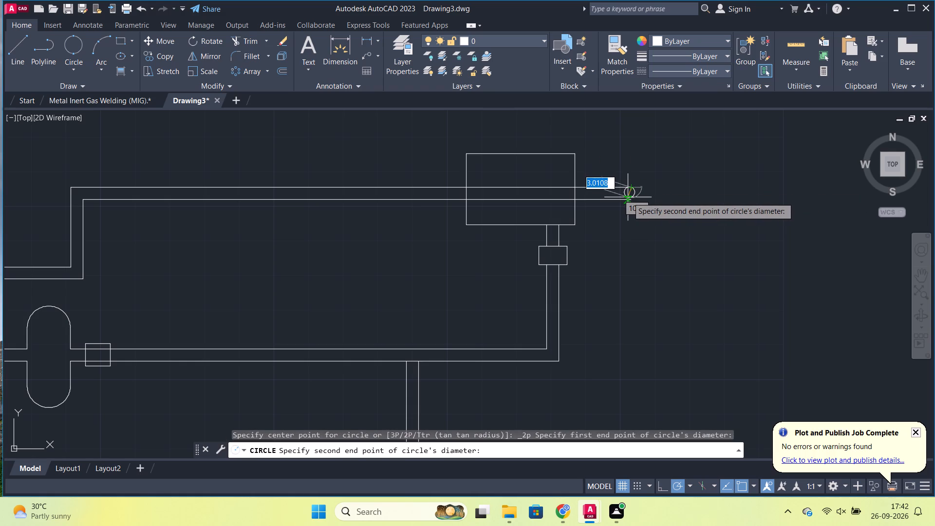
scroll(635, 196, up, 3)
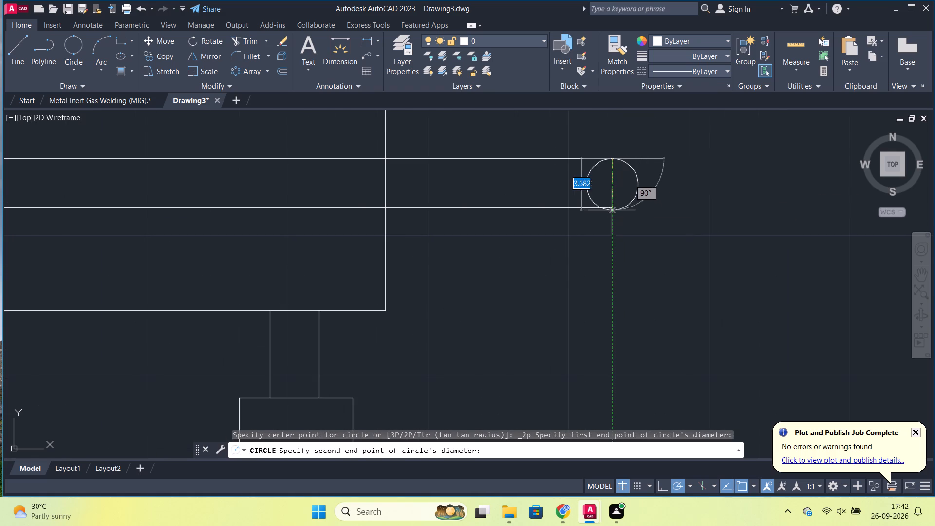
click(612, 209)
Trim the inner half of the circle so the upper double line has a rounded end.
text(TR)
key(Return)
click(589, 190)
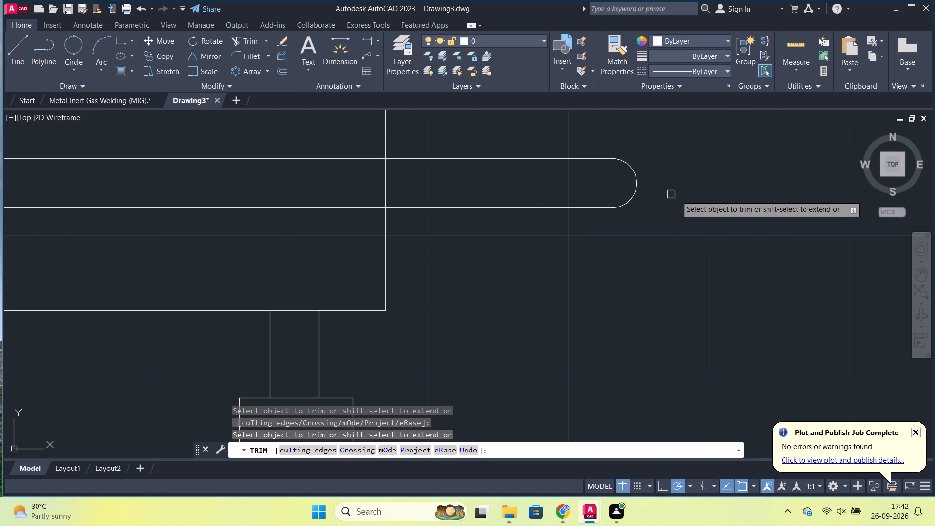
Draw a strip 1 high along the top edge of the upper-right rectangle, extending about 12 beyond the rectangle's right side.
scroll(718, 209, down, 1)
click(15, 40)
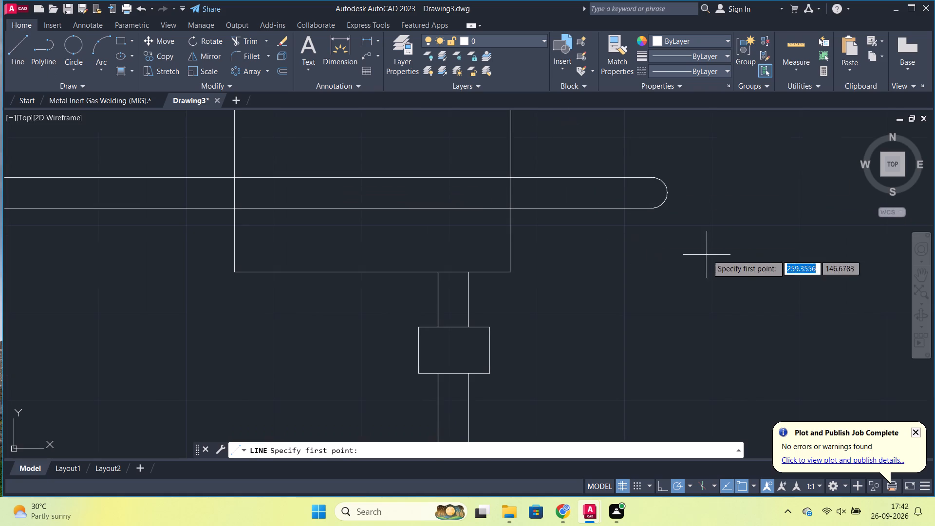
middle_drag(693, 311, 683, 335)
scroll(676, 282, down, 1)
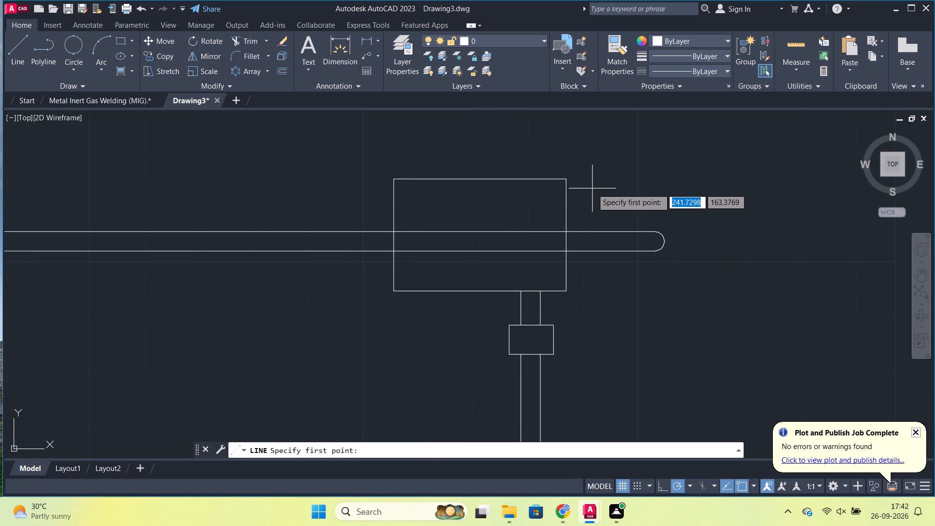
middle_drag(592, 193, 588, 217)
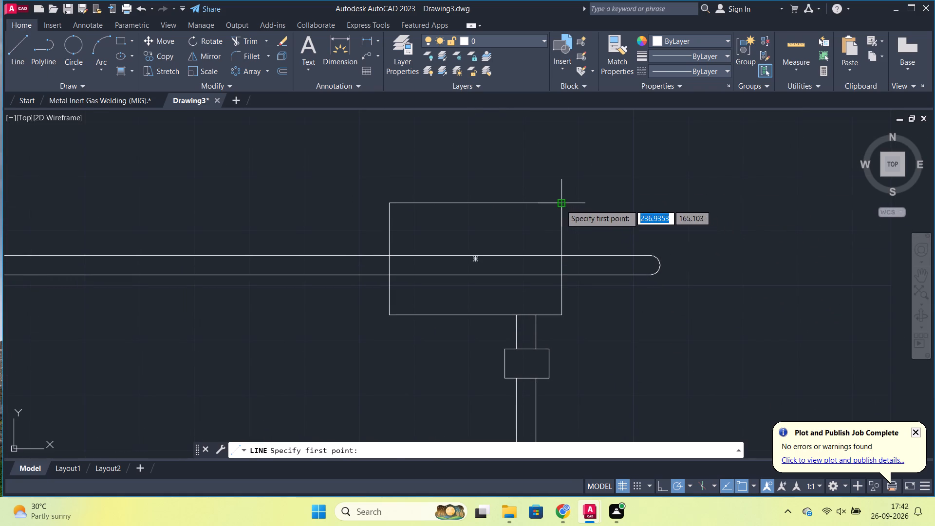
click(561, 205)
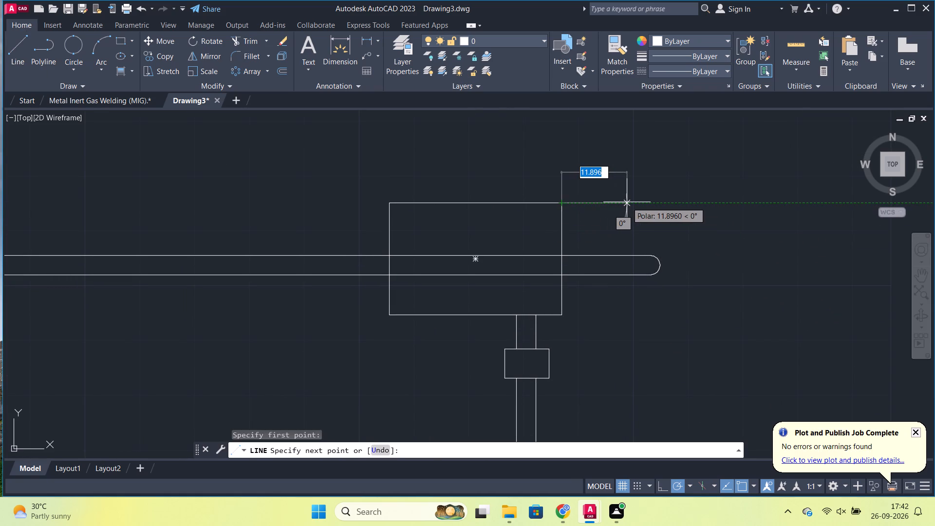
click(627, 202)
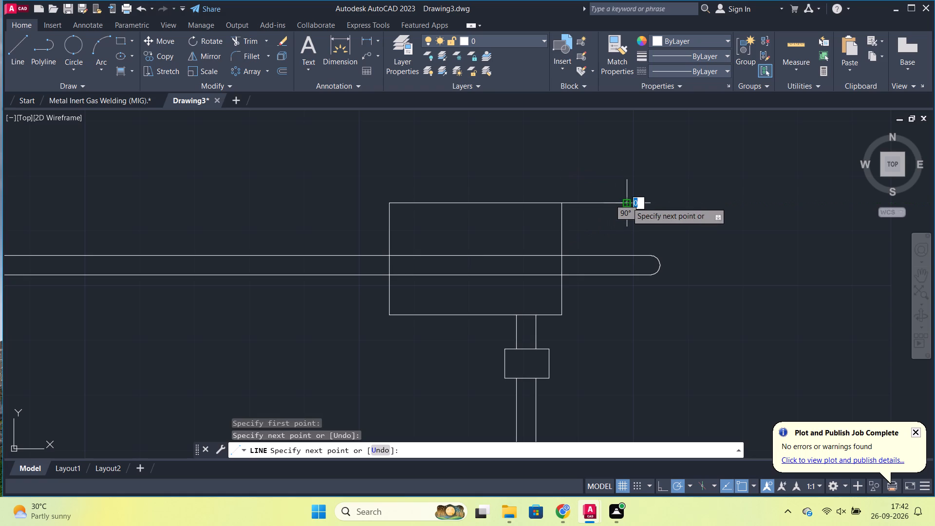
key(1)
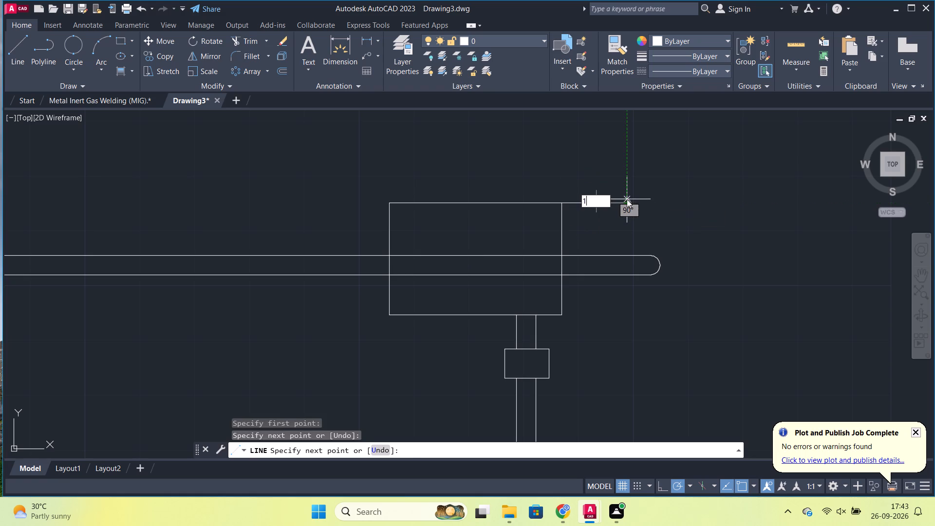
key(Return)
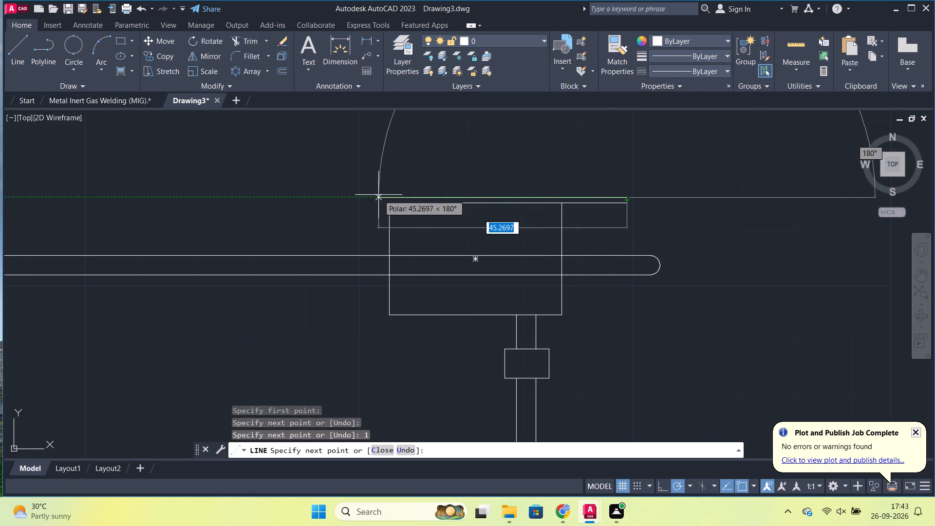
click(388, 198)
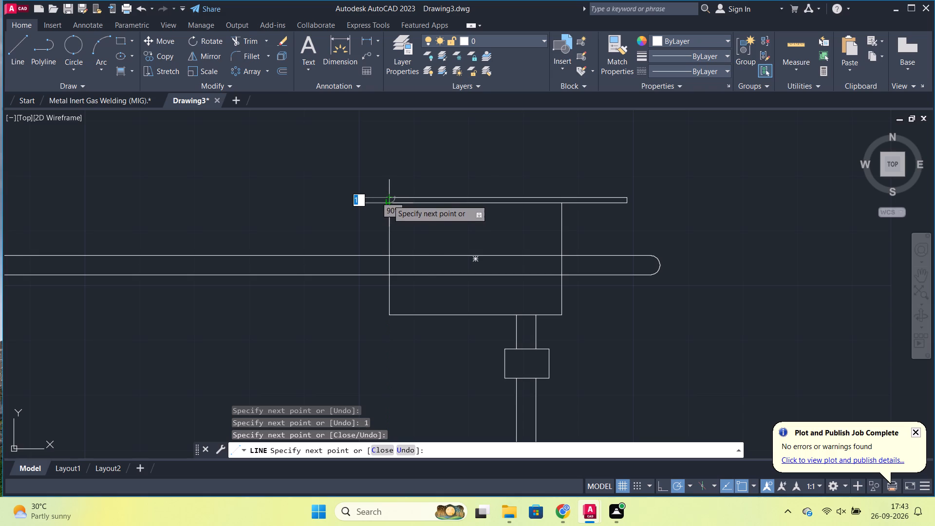
click(388, 200)
key(Escape)
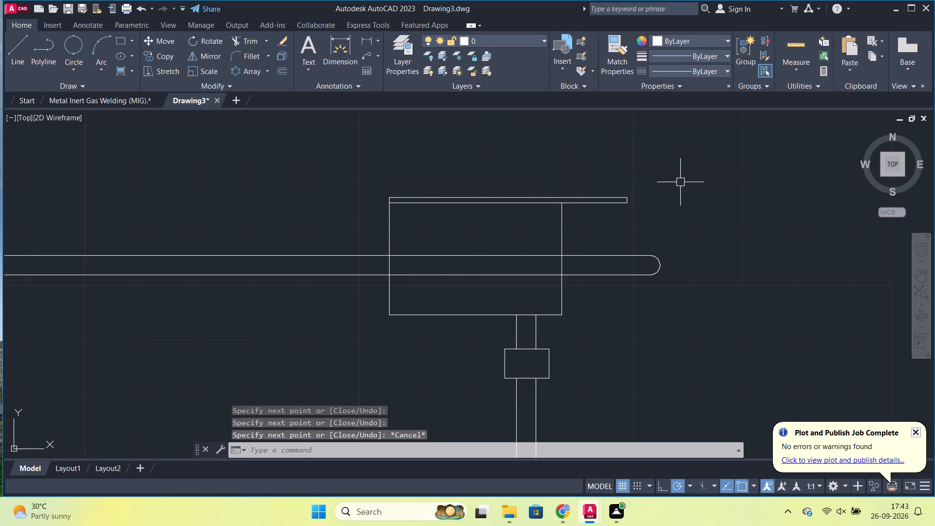
Draw a slanted line from the centre of the double line's rounded end up and left across the thin strip.
click(12, 45)
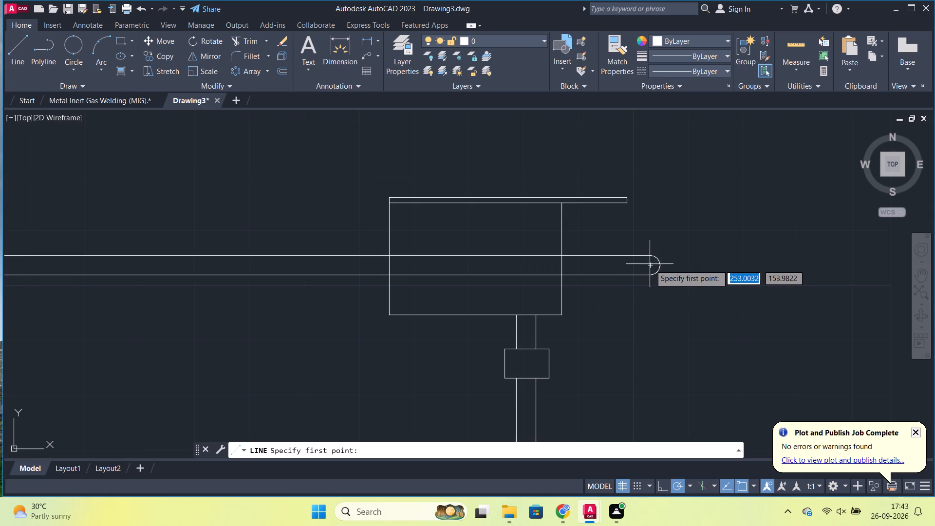
click(650, 264)
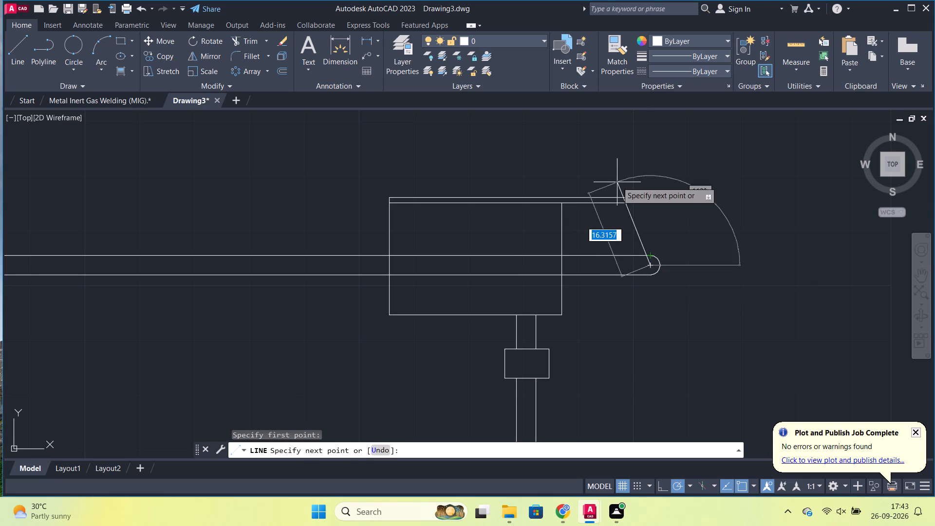
click(593, 173)
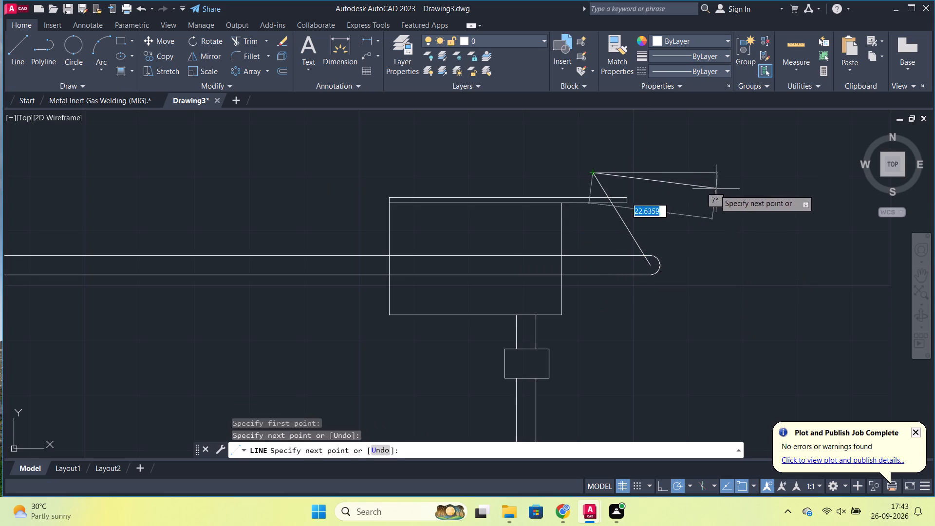
key(Escape)
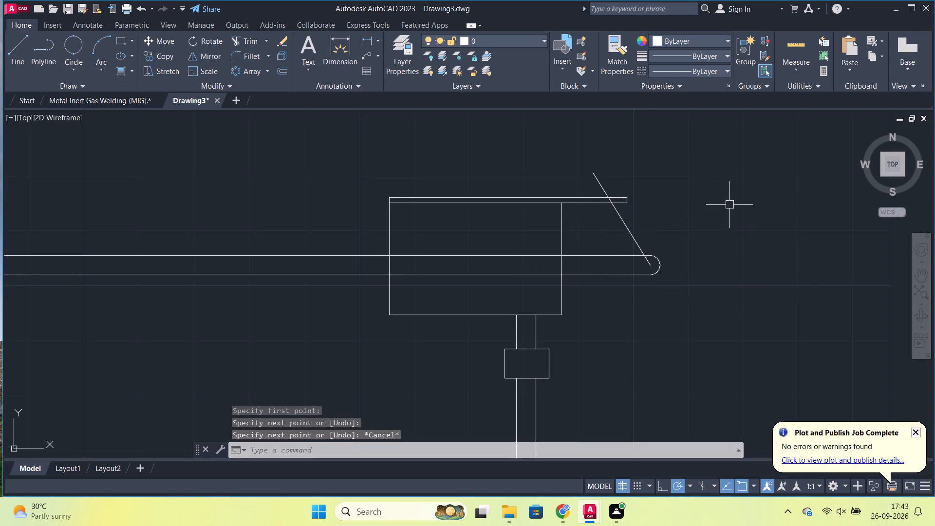
Offset the slanted line by 0.5 to each side.
key(o)
key(Return)
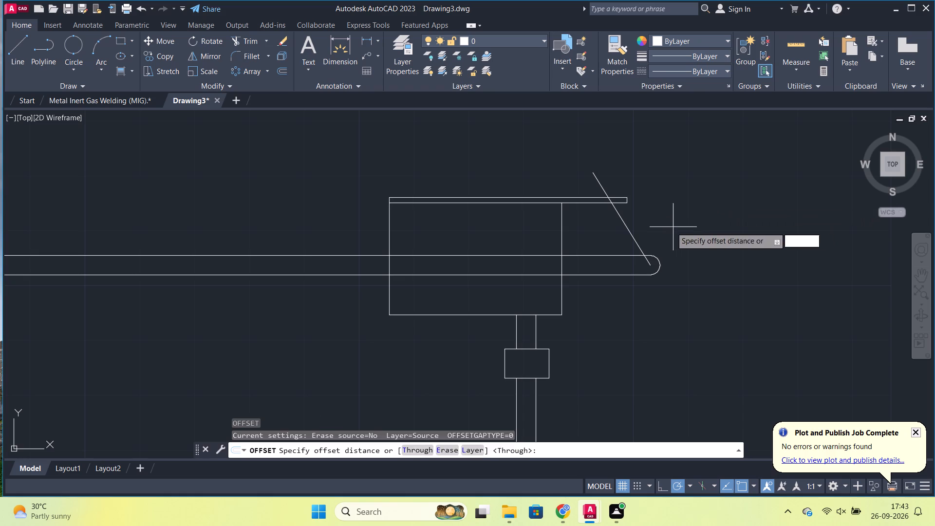
key(Return)
click(635, 239)
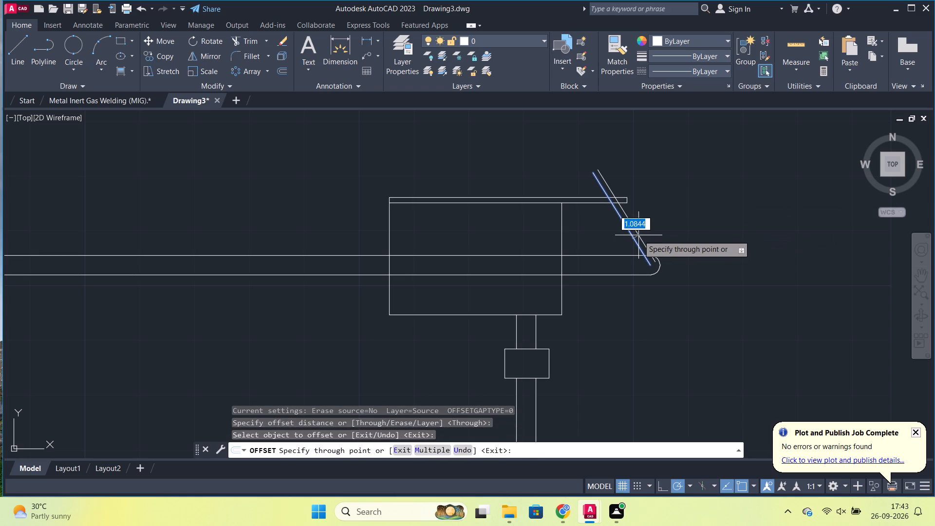
text(.5)
key(Return)
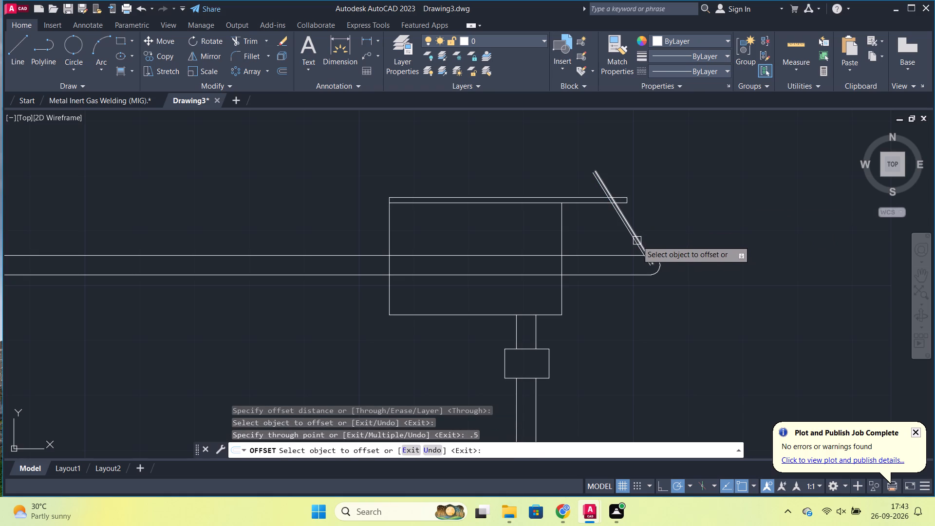
click(635, 245)
text(.5)
key(Return)
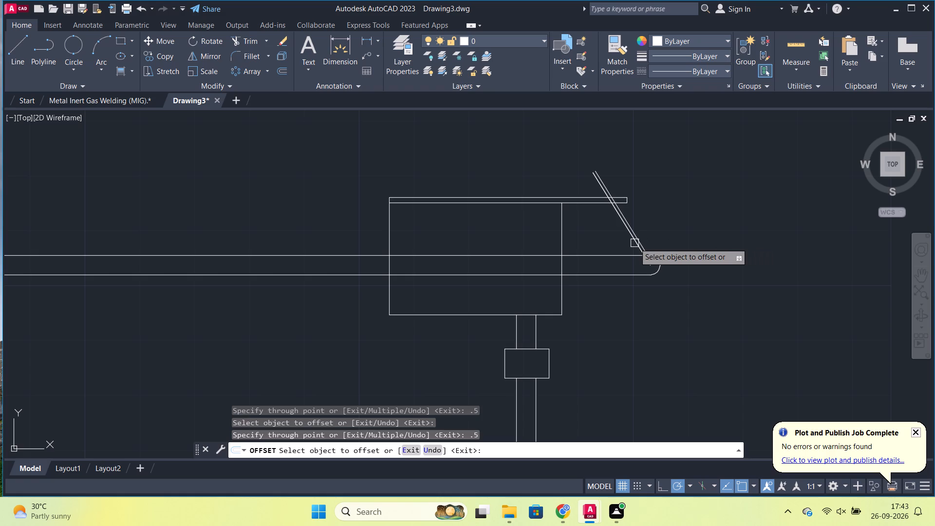
click(635, 243)
text(.5)
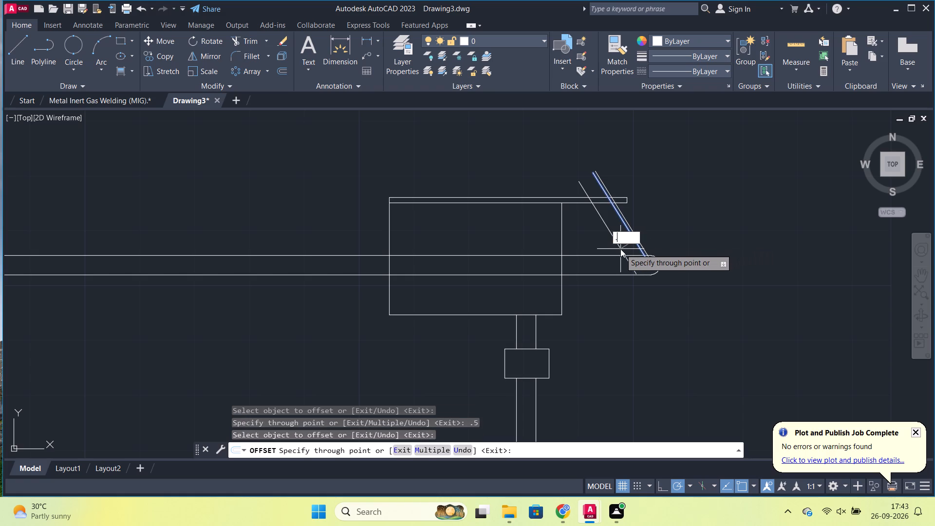
key(Return)
scroll(622, 243, up, 2)
key(Escape)
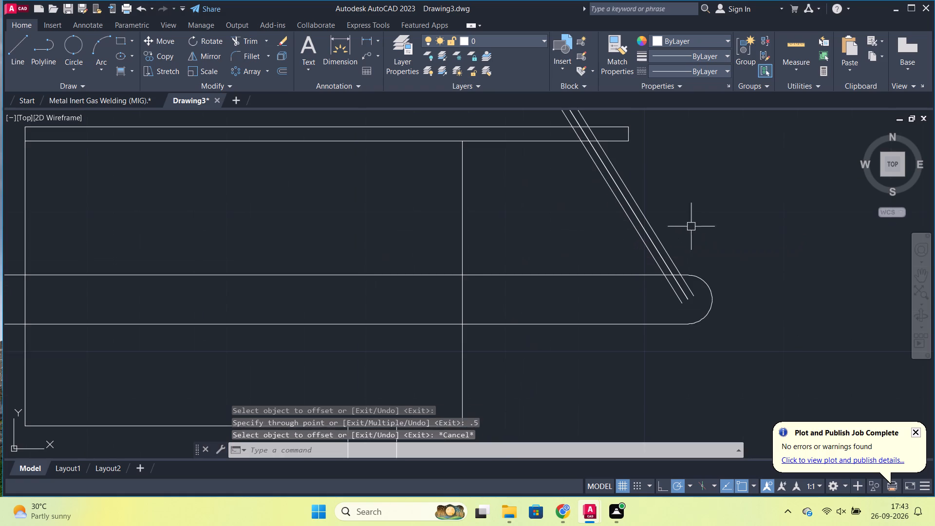
Erase the original slanted line and its duplicate between the two outer offset lines.
click(657, 246)
key(e)
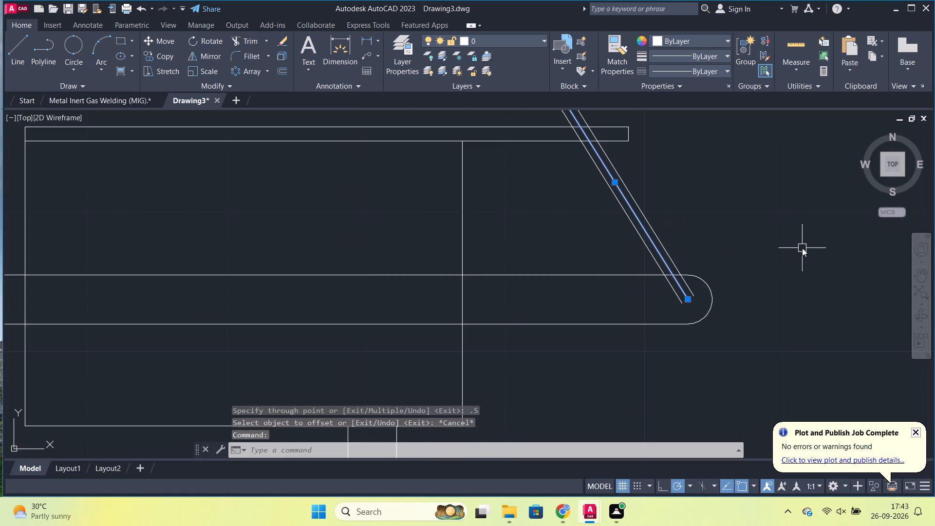
key(Return)
click(665, 260)
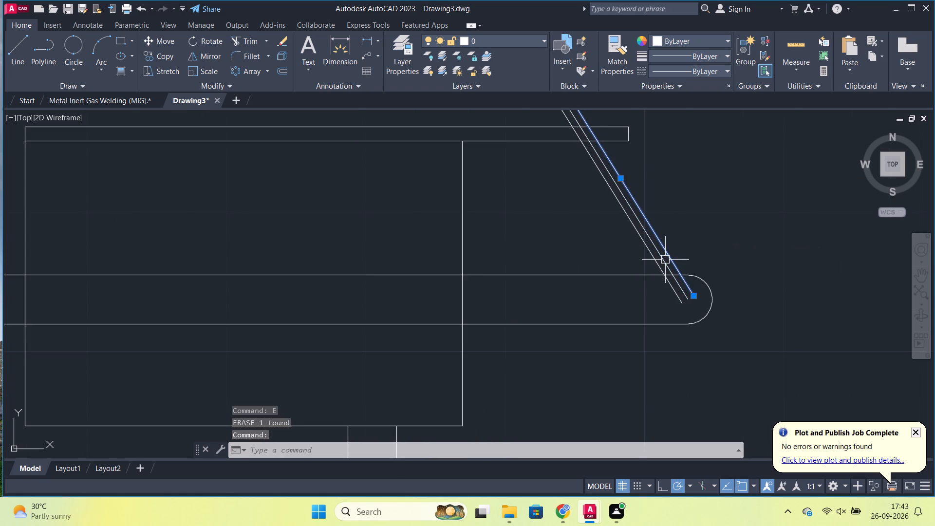
key(Escape)
click(664, 256)
key(Escape)
click(662, 257)
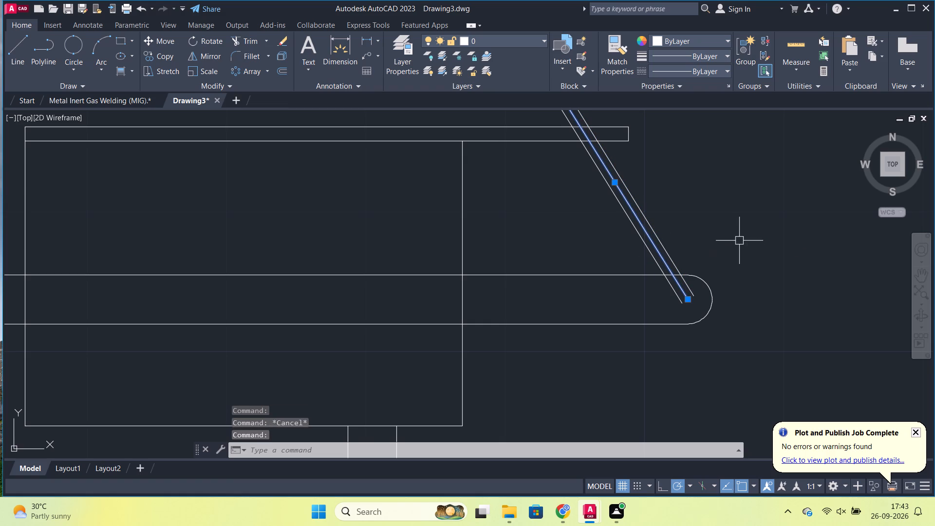
key(e)
key(Return)
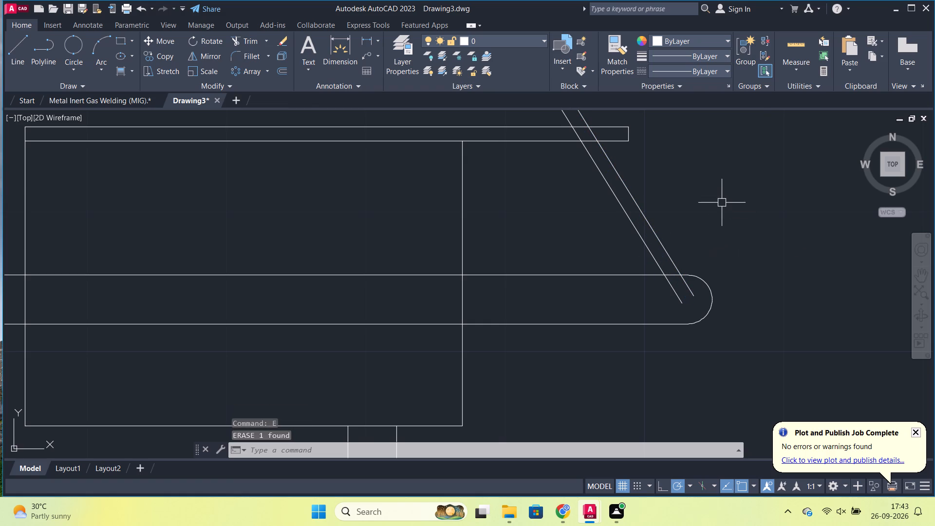
Draw a two-point circle of diameter 1 between the lower endpoints of the slanted double line.
scroll(722, 204, down, 2)
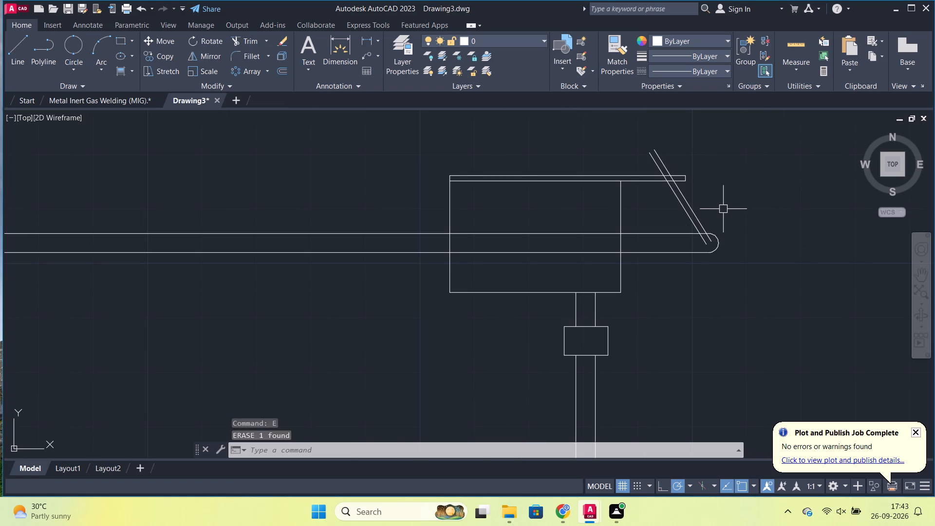
click(64, 38)
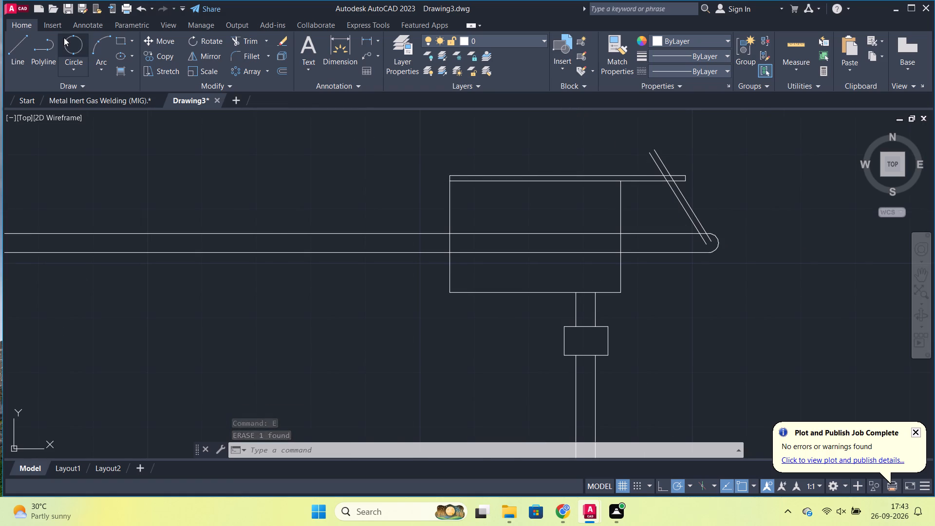
scroll(783, 240, up, 1)
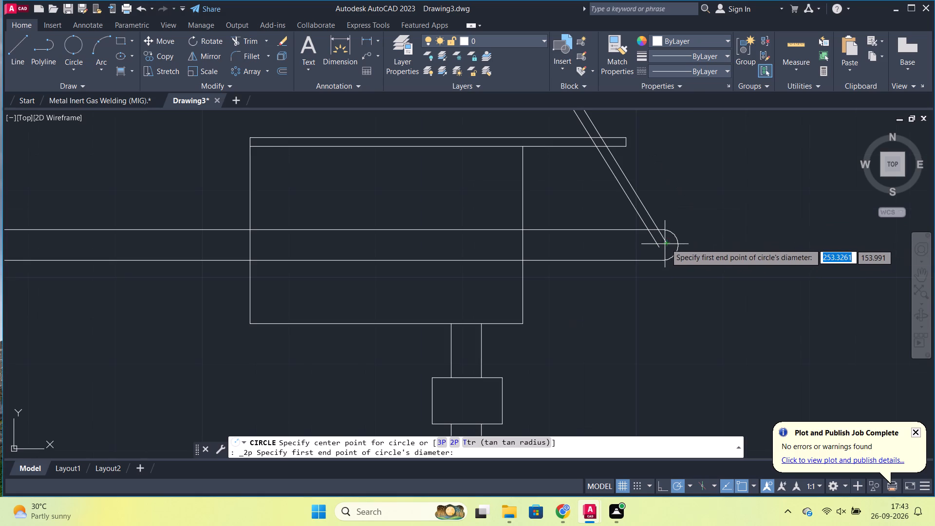
click(666, 243)
click(657, 247)
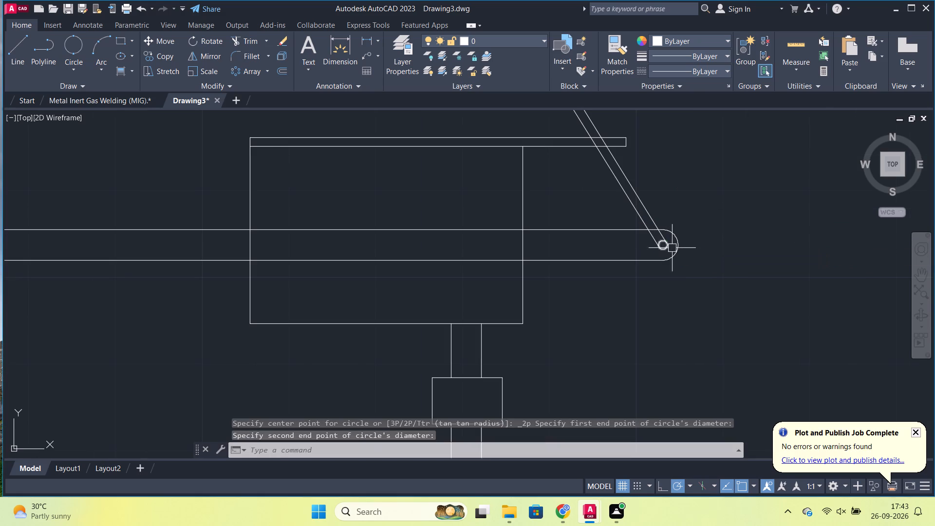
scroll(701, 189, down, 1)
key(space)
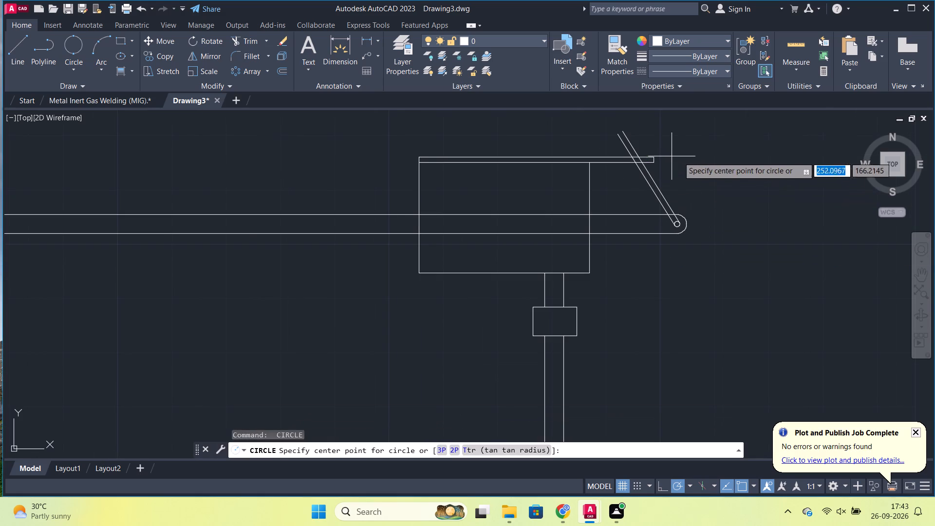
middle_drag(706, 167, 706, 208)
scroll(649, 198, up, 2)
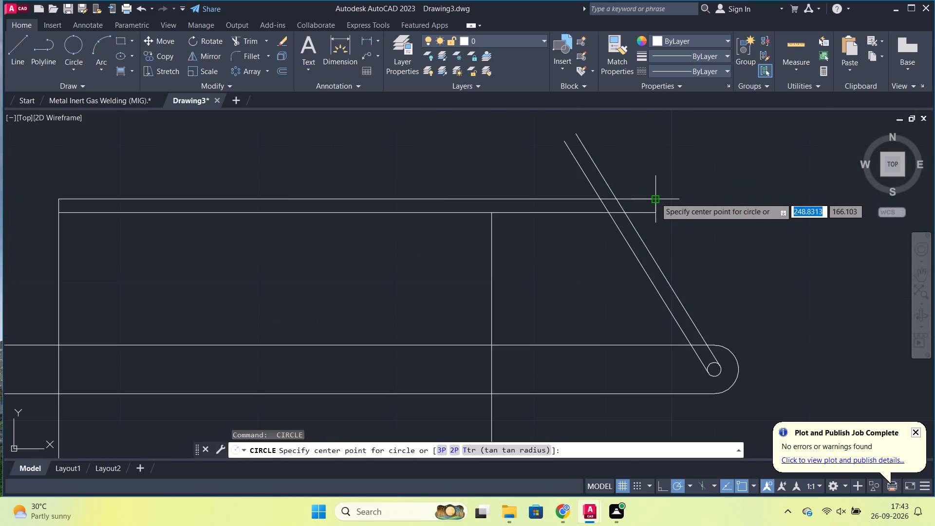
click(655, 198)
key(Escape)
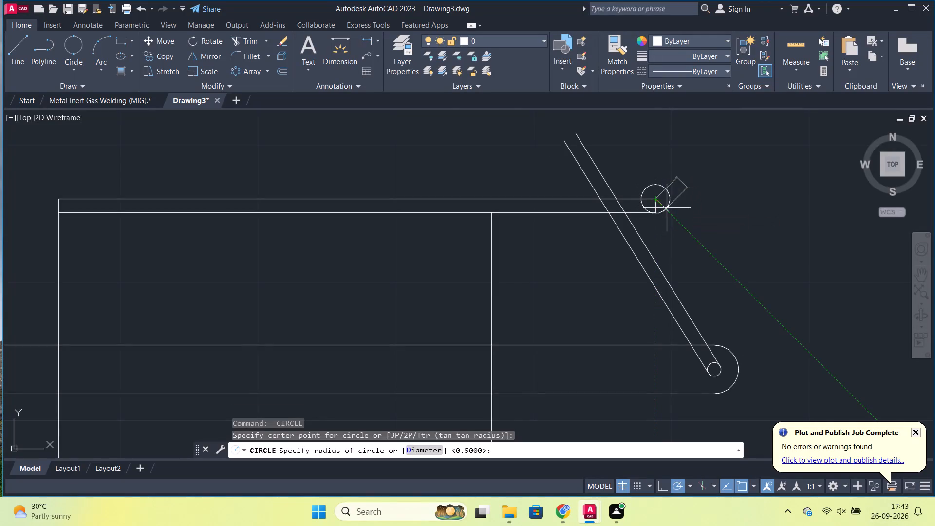
Draw a two-point circle of diameter 1 between the upper endpoints of the slanted double line.
click(74, 50)
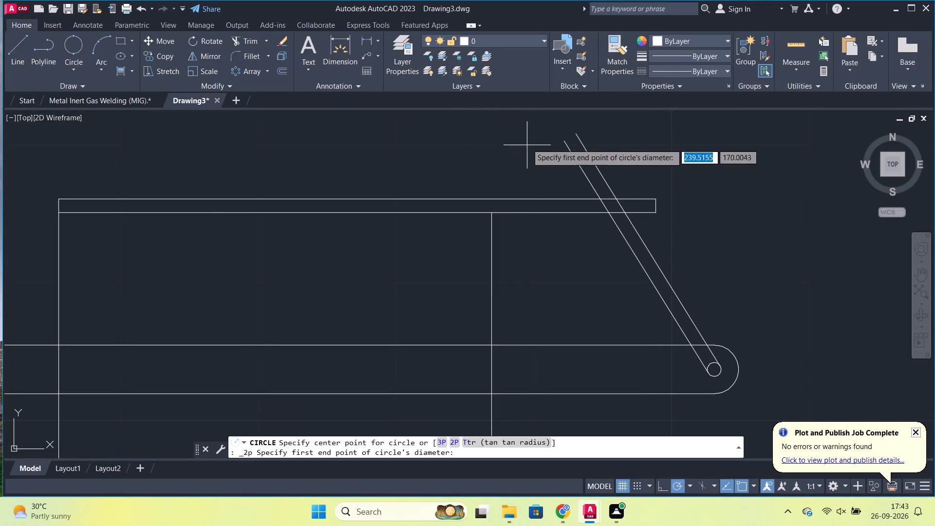
click(574, 134)
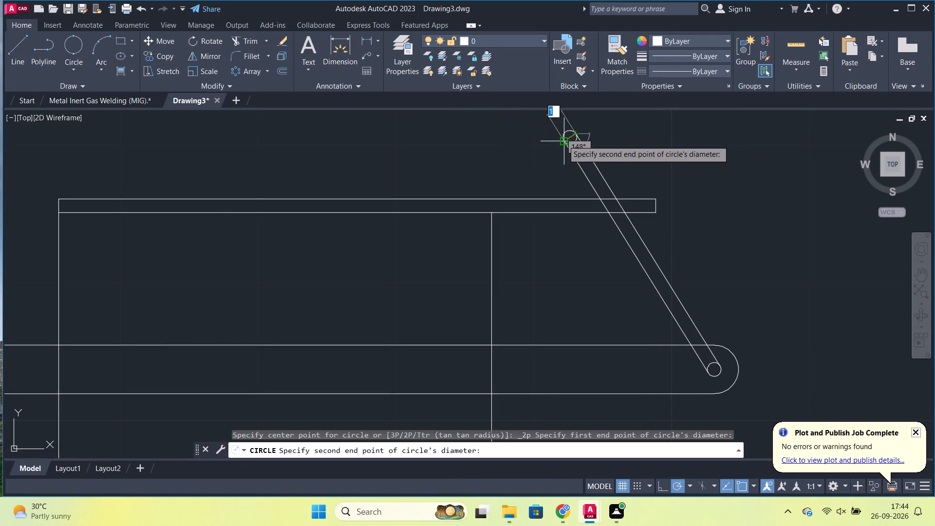
click(563, 140)
key(Escape)
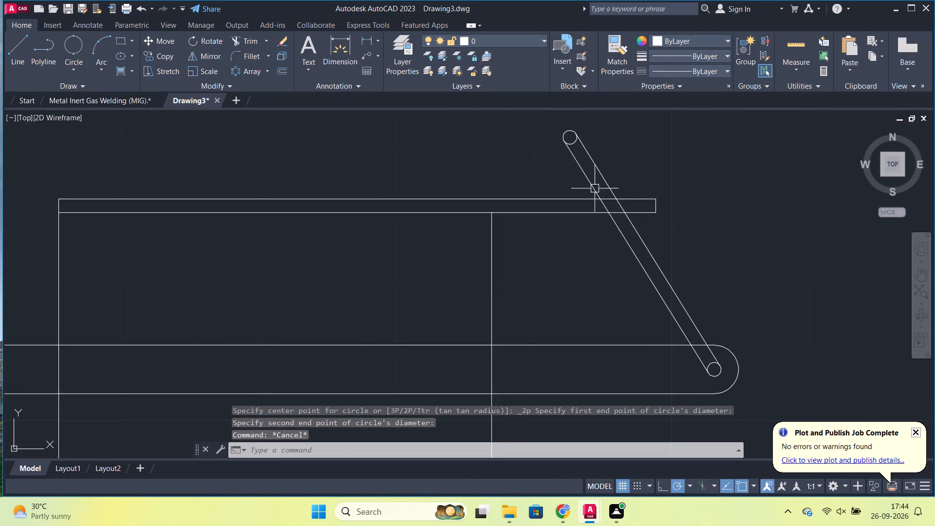
Draw a two-point circle between the two corners at the right end of the long thin horizontal bar.
drag(58, 48, 67, 48)
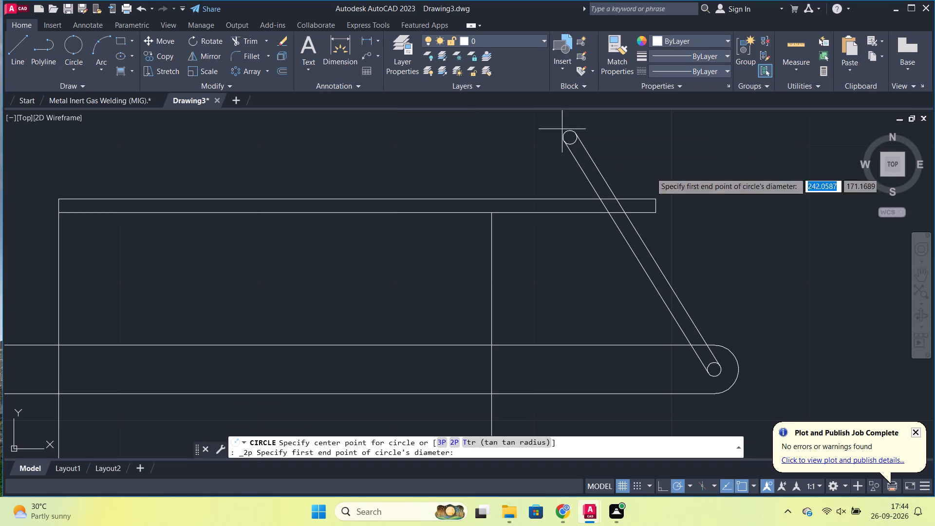
click(653, 197)
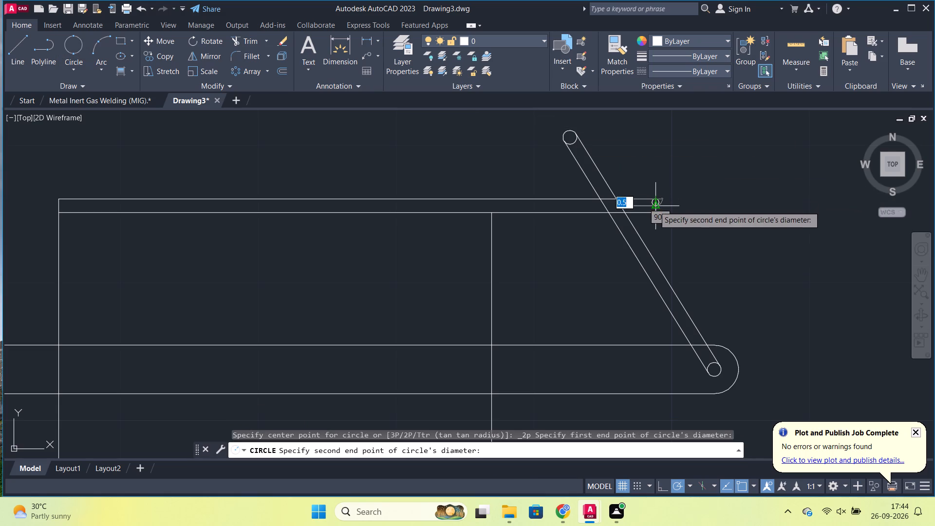
click(654, 210)
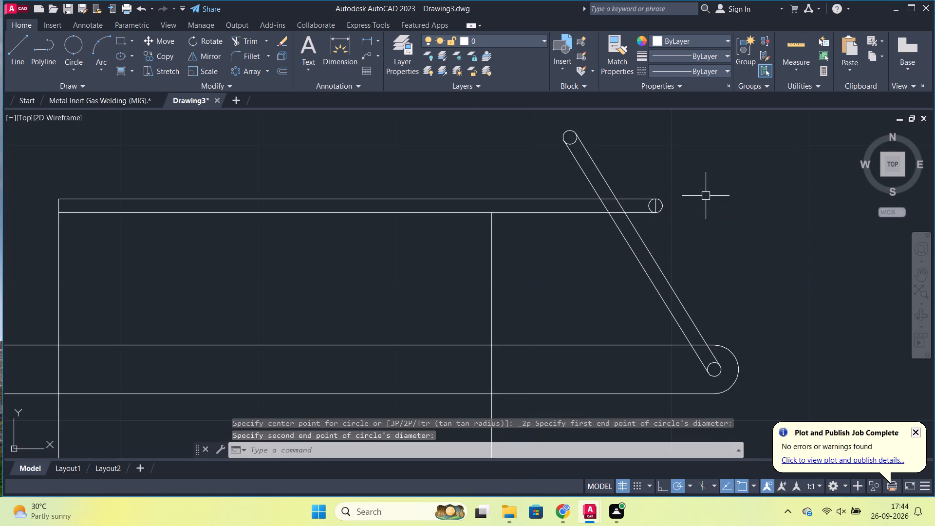
Trim away the bar's short vertical end line inside the new circle.
text(TR)
key(Return)
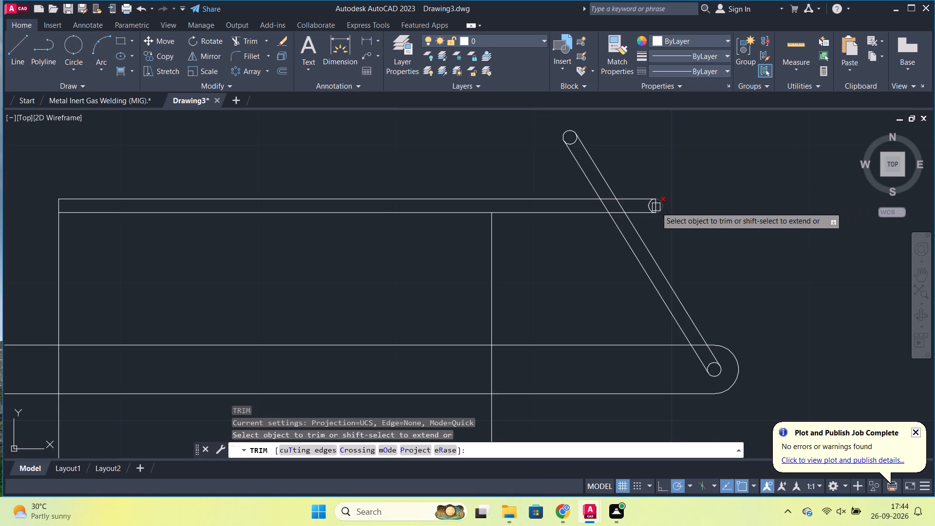
scroll(656, 207, up, 1)
click(656, 206)
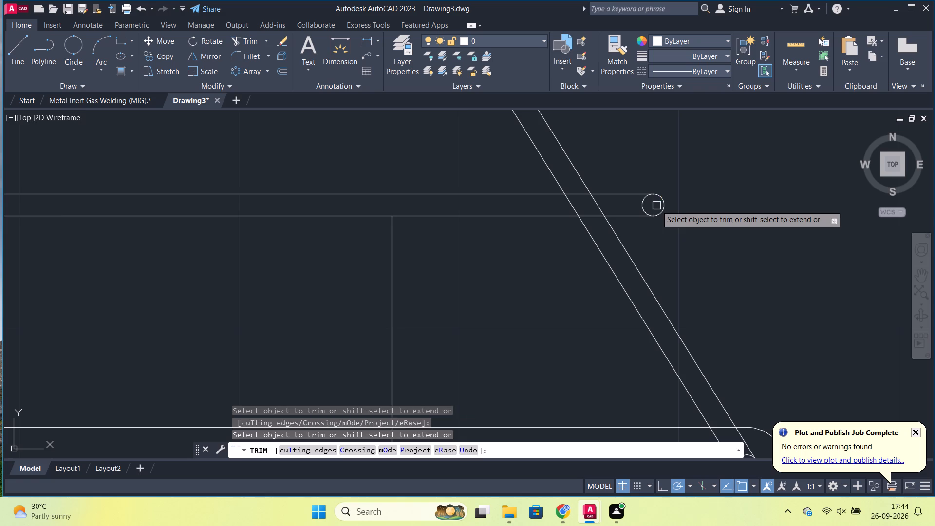
Draw a T-shaped line outline on top of the upper-left double rectangle, with a top edge about 24.4 long and its stem ending on the rectangle.
scroll(663, 200, down, 5)
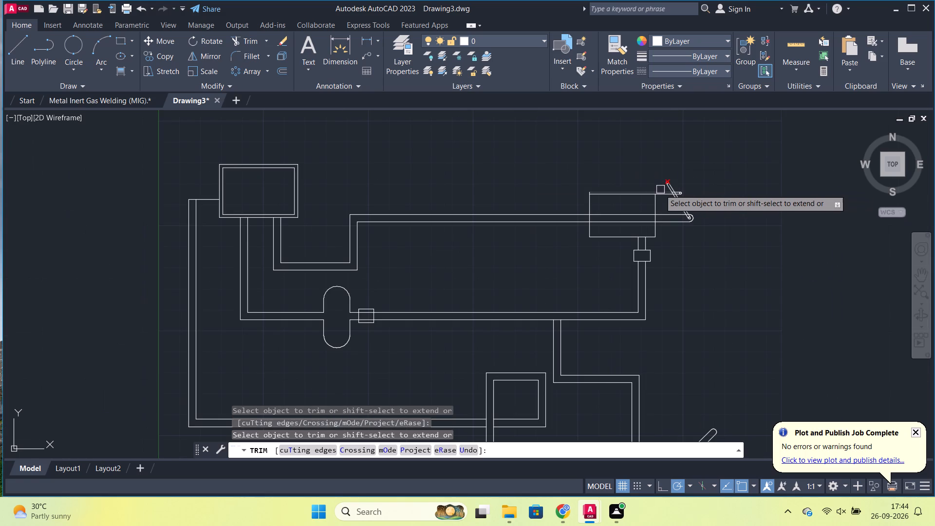
scroll(698, 213, down, 1)
middle_drag(724, 241, 727, 207)
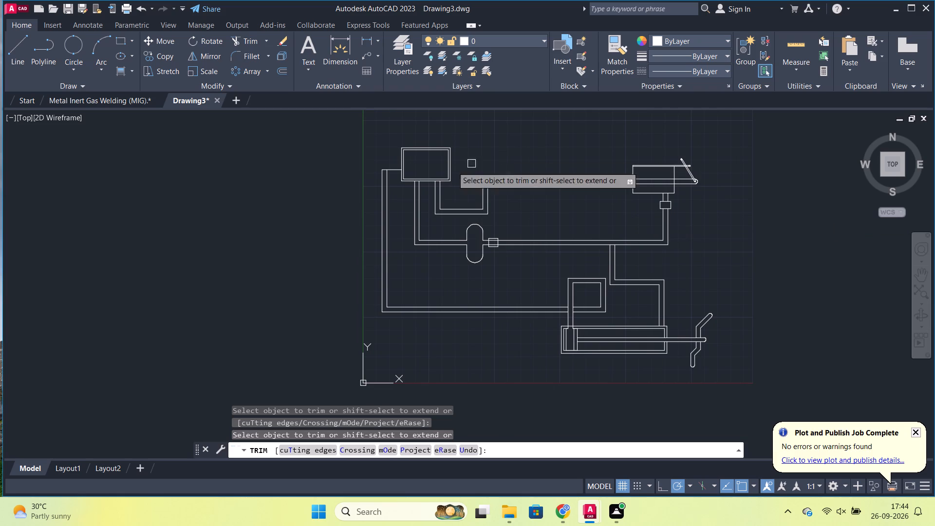
click(11, 49)
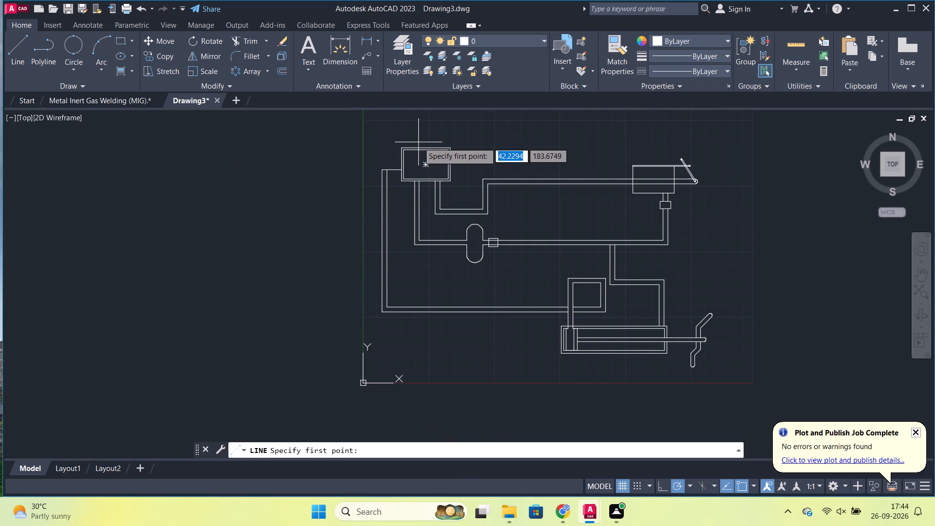
scroll(411, 145, up, 1)
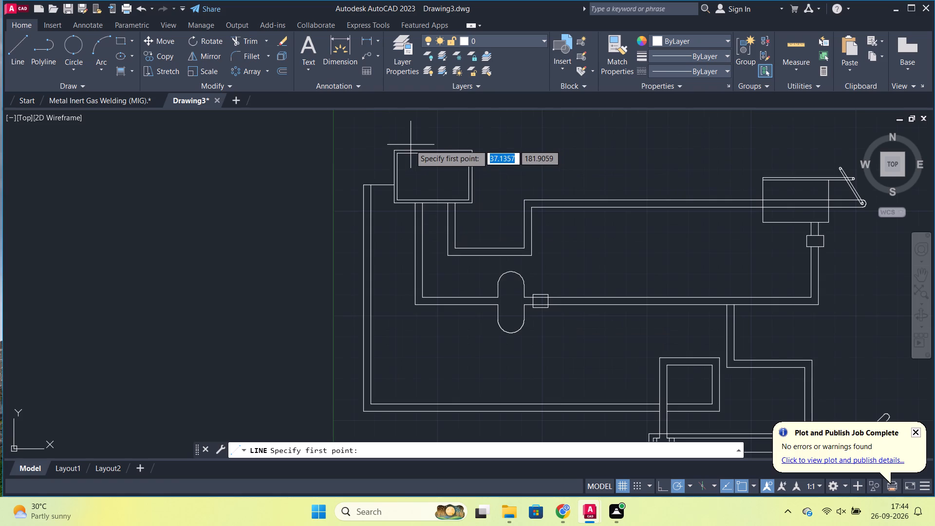
click(407, 149)
click(410, 137)
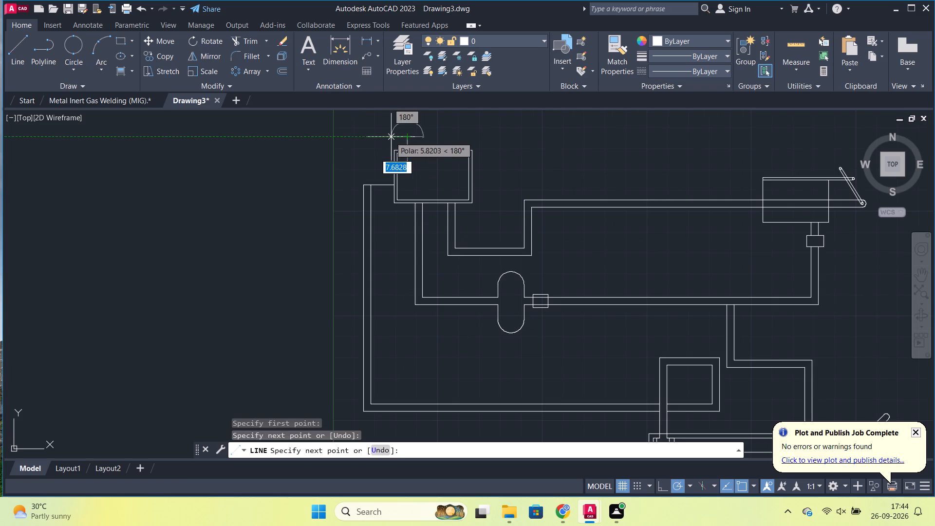
click(388, 137)
click(389, 125)
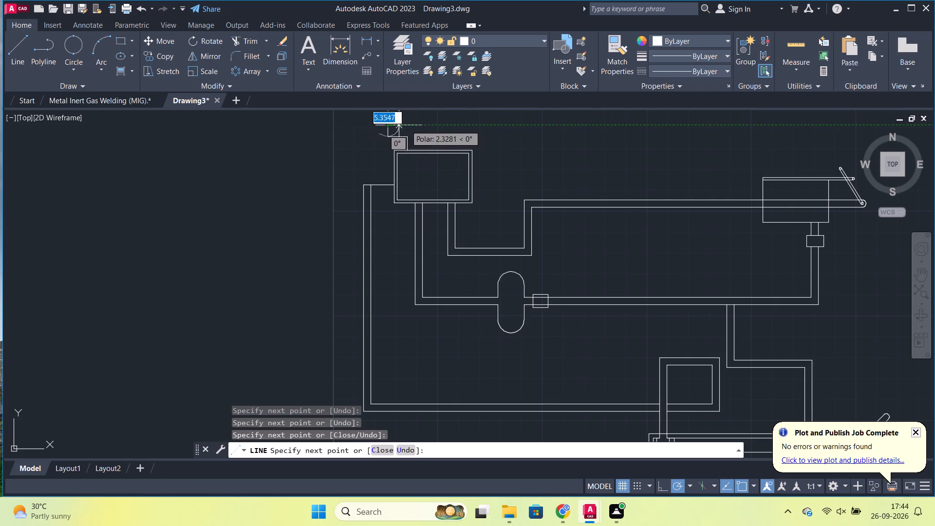
click(439, 125)
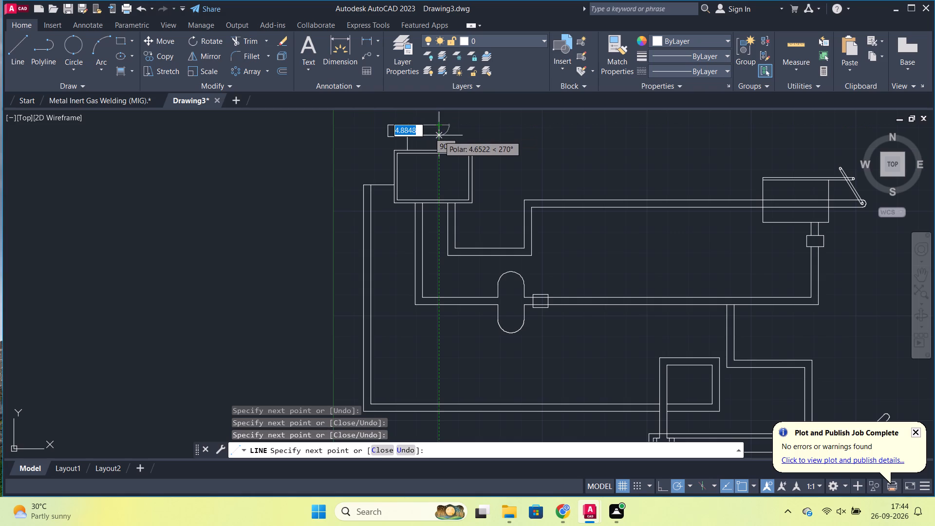
click(439, 135)
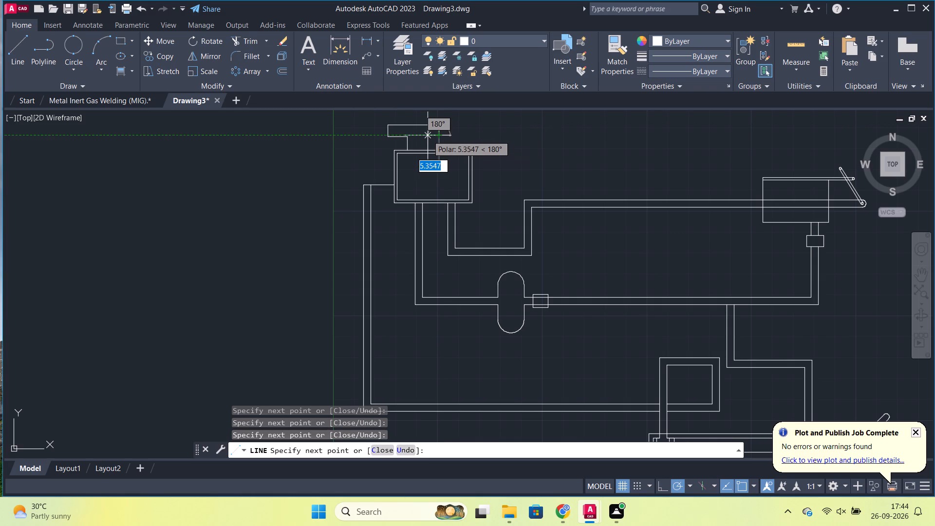
click(420, 137)
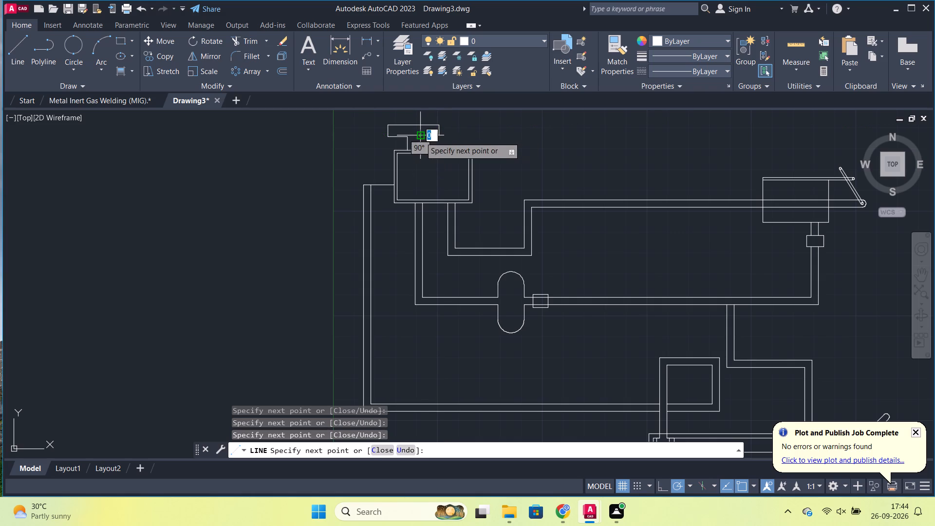
scroll(421, 150, up, 2)
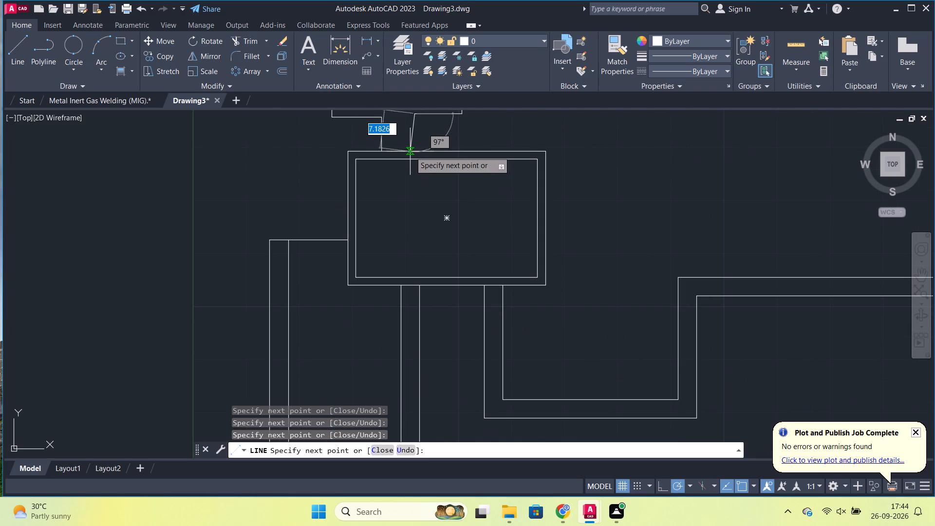
click(414, 151)
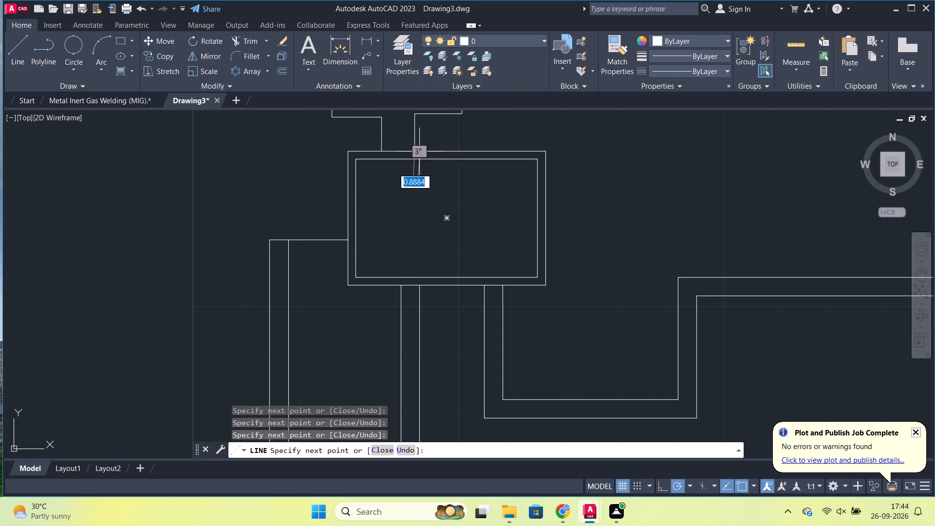
scroll(474, 134, down, 2)
key(Escape)
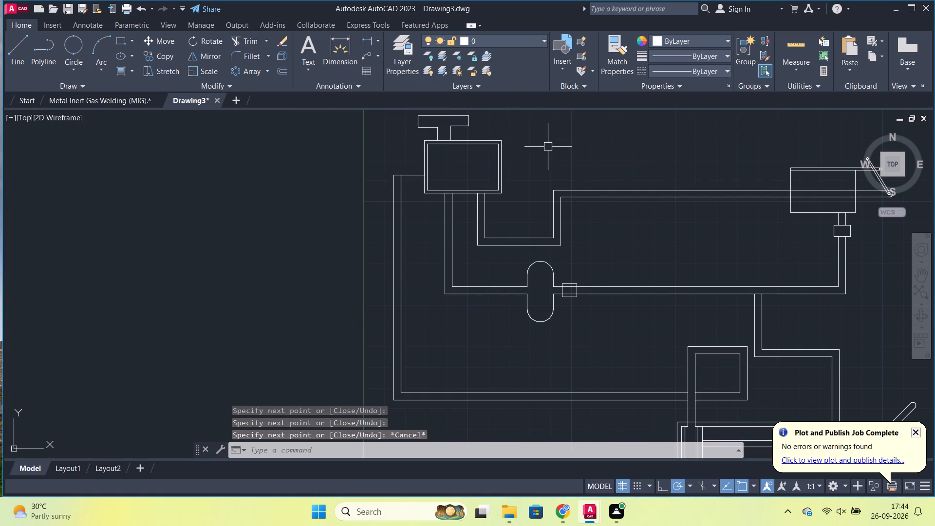
Stretch the T outline's left shoulder line across to its right side, and stretch the right side line down past it.
scroll(548, 147, down, 2)
middle_drag(598, 138, 460, 175)
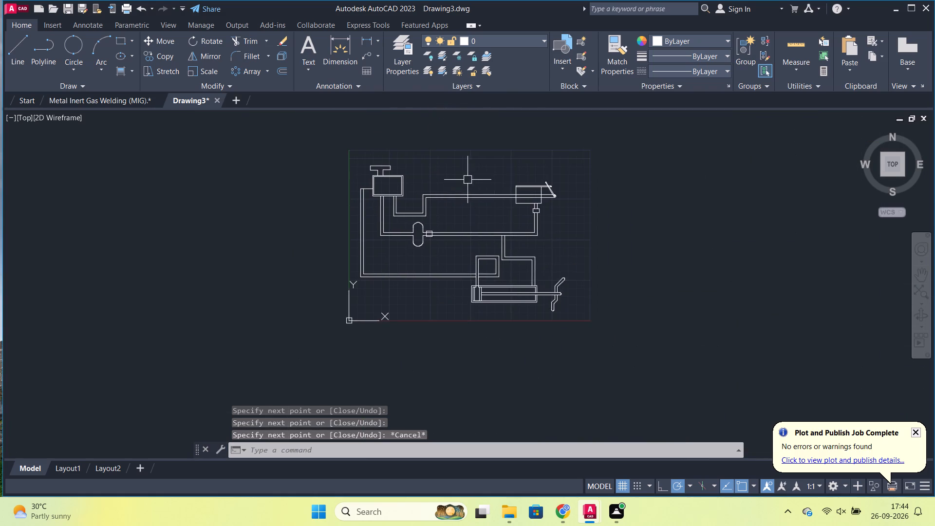
scroll(463, 180, up, 1)
scroll(363, 176, up, 2)
scroll(255, 146, up, 1)
middle_drag(283, 159, 326, 206)
scroll(316, 192, up, 2)
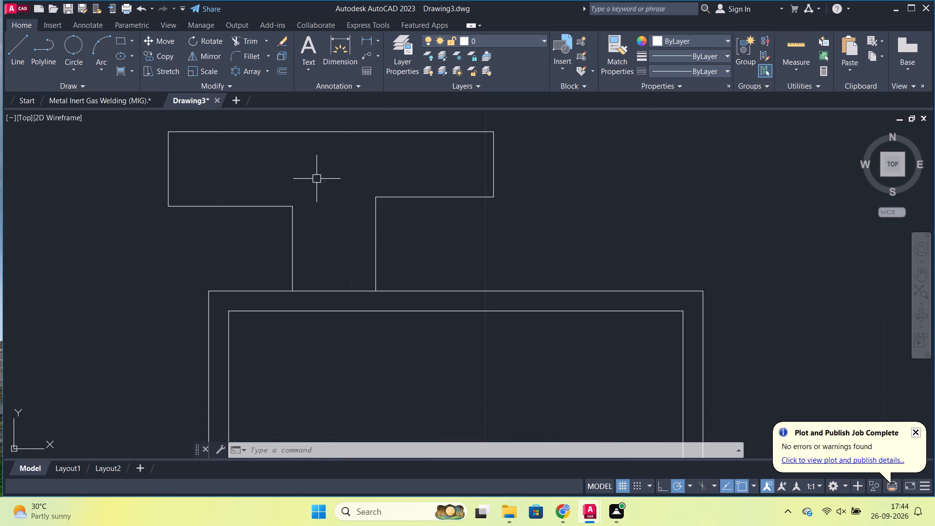
click(261, 207)
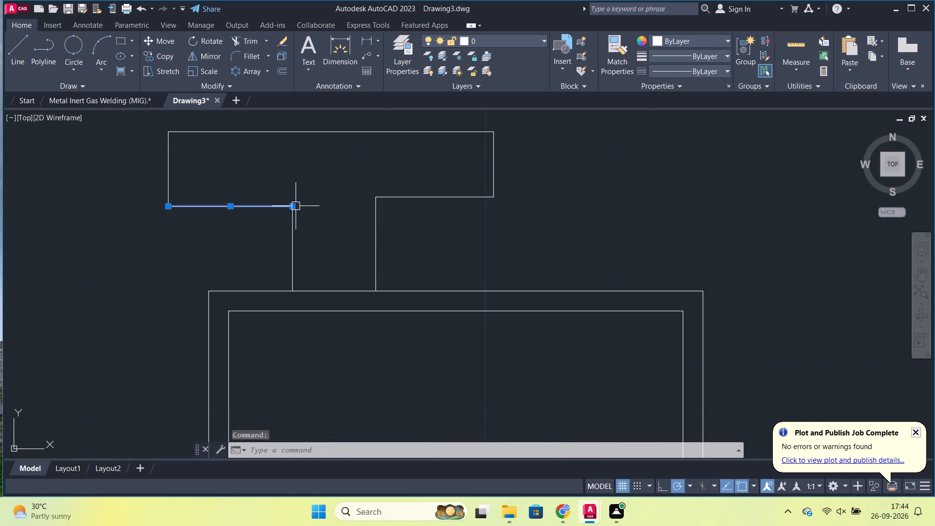
click(292, 206)
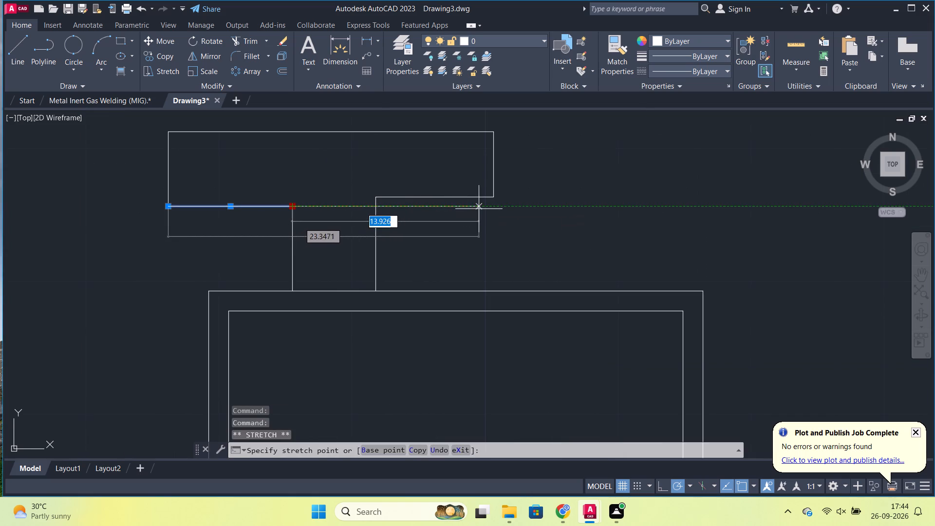
click(494, 208)
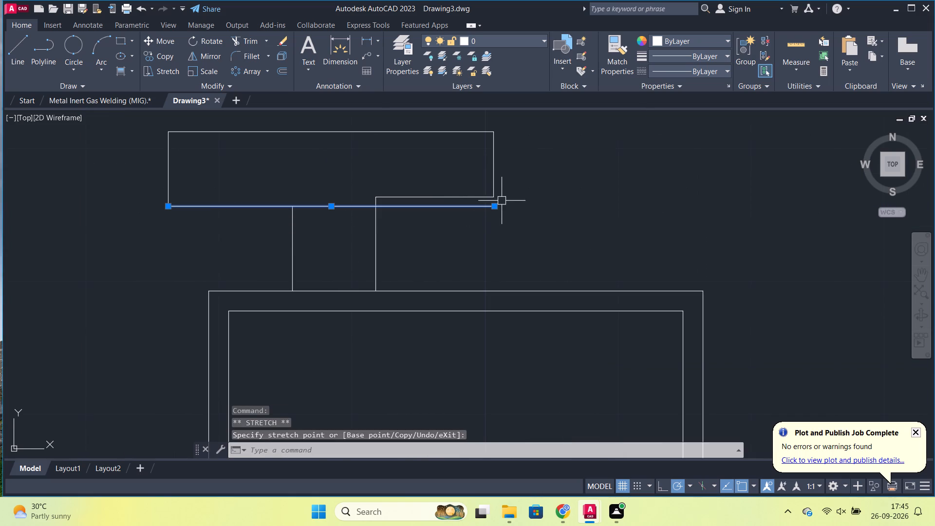
click(493, 179)
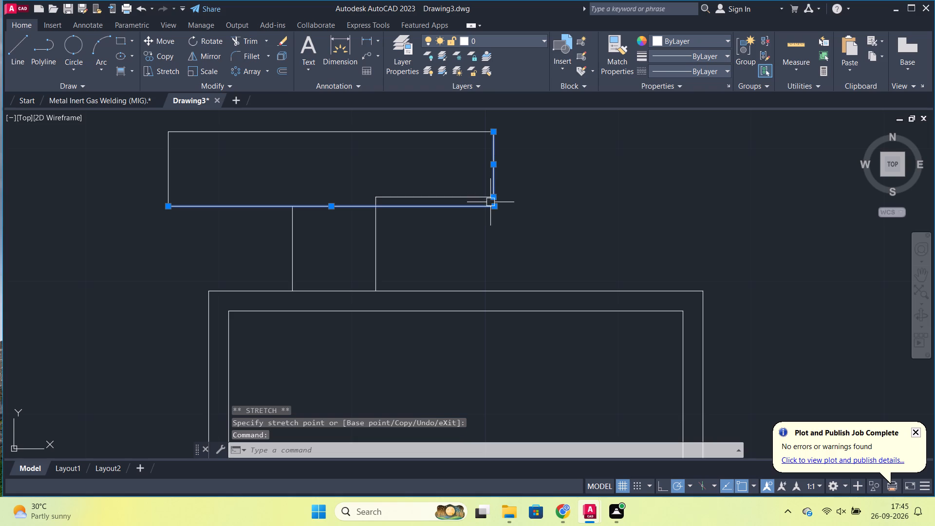
click(491, 197)
click(491, 230)
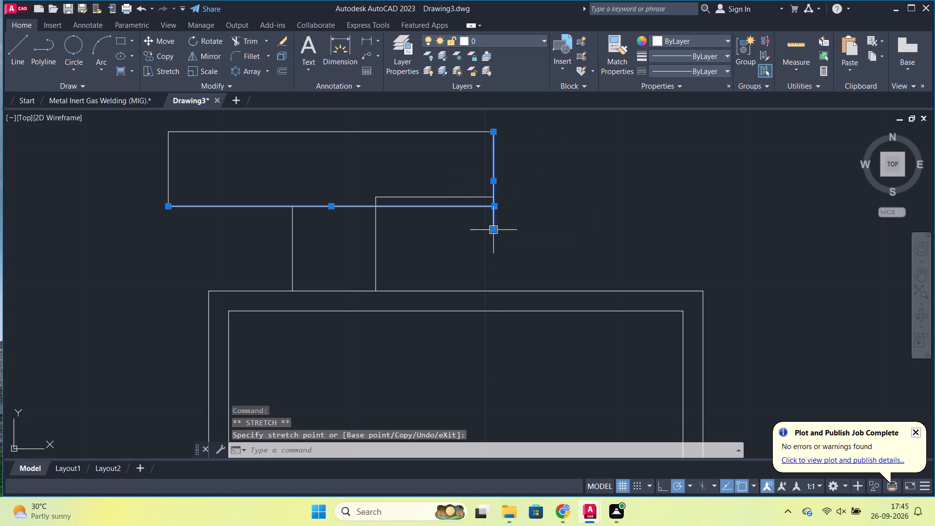
key(Escape)
Trim the T outline's overhanging ends, the old right shoulder line, and the segment across the top of the stem.
text(TR)
key(Return)
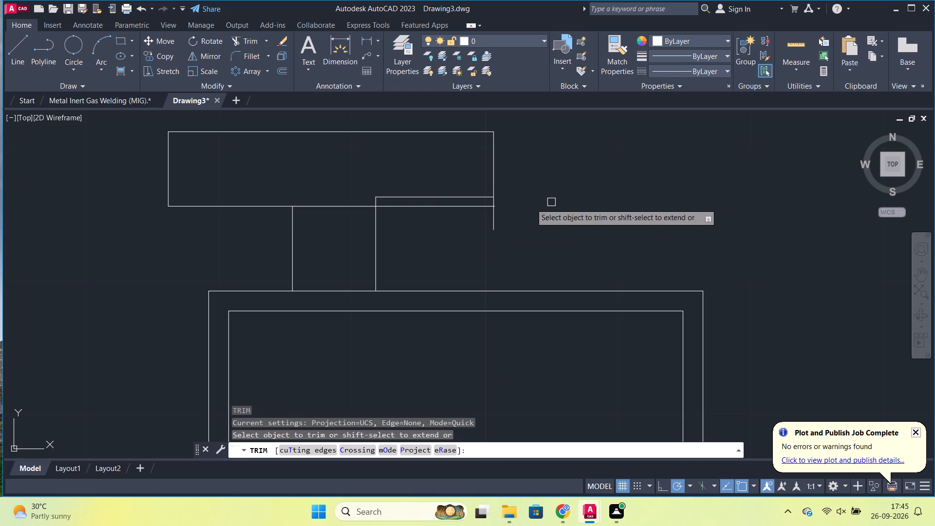
click(495, 218)
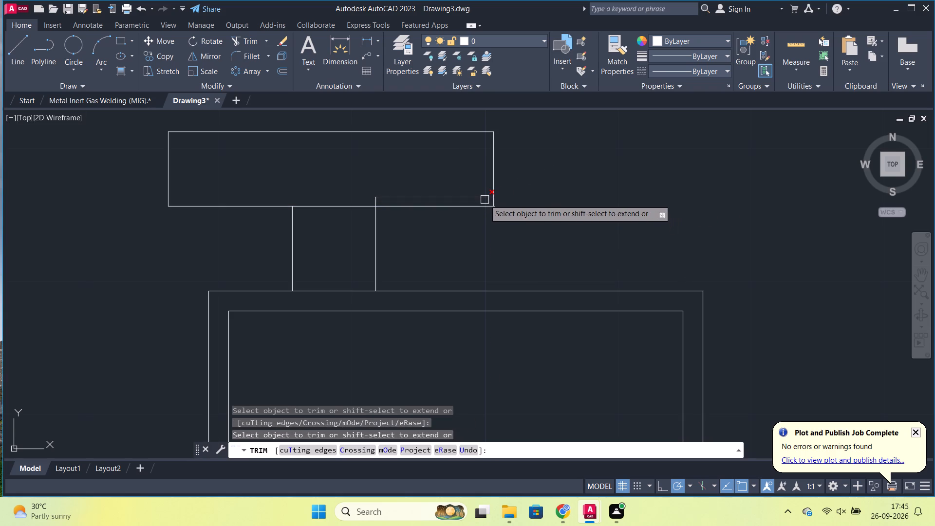
click(485, 200)
click(374, 200)
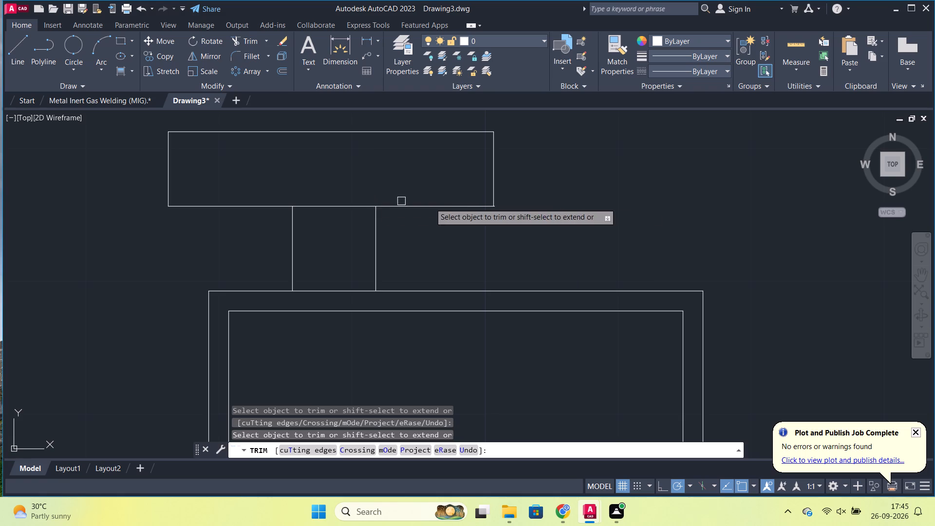
scroll(505, 208, up, 1)
click(490, 203)
scroll(525, 201, down, 1)
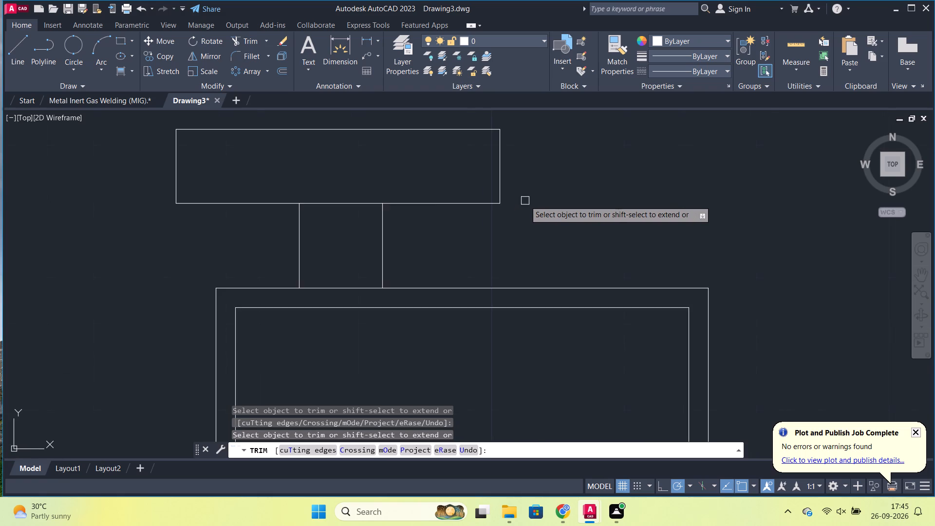
scroll(525, 201, down, 2)
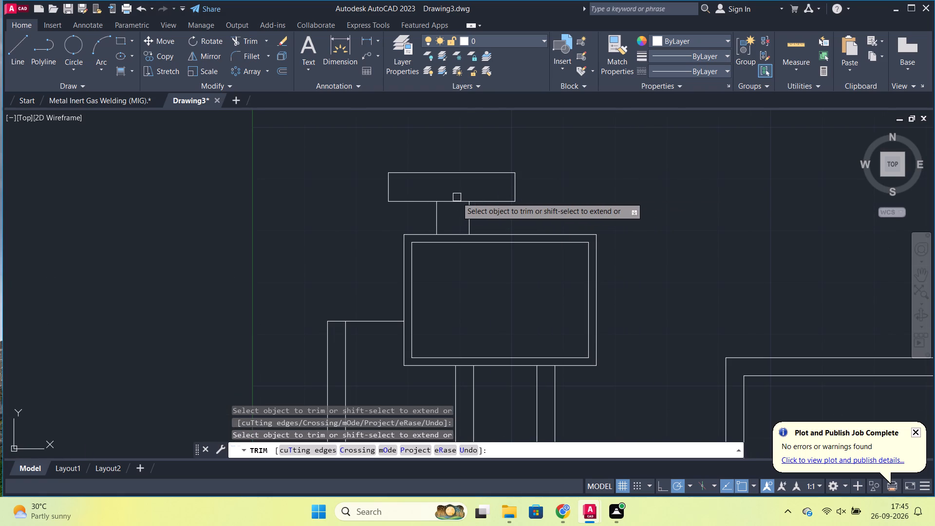
click(457, 199)
key(Escape)
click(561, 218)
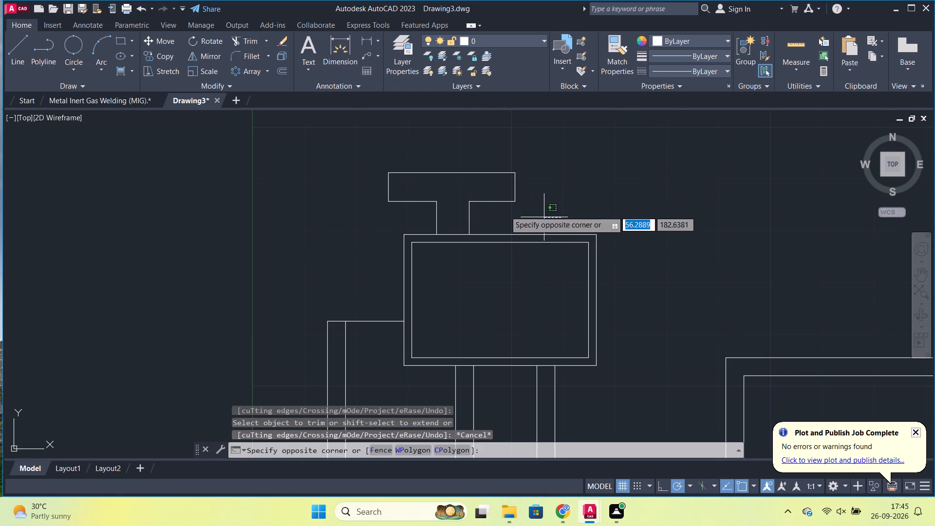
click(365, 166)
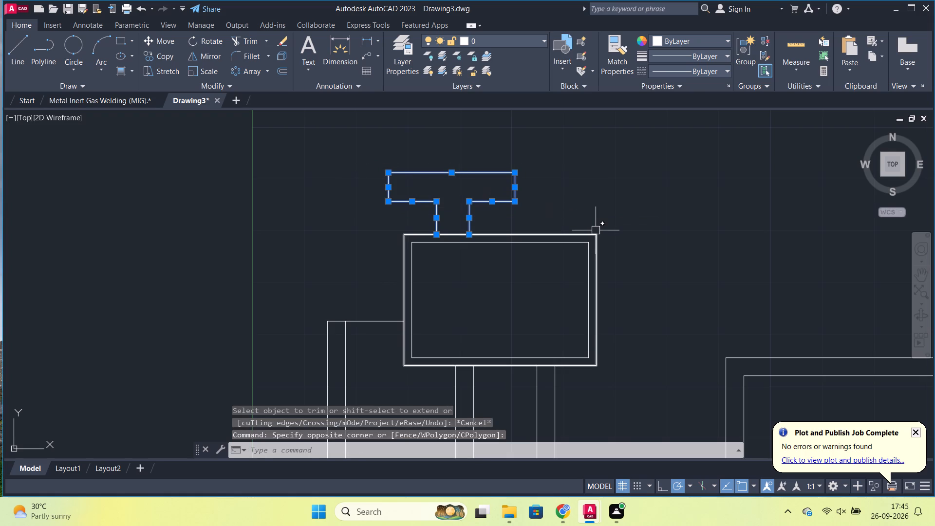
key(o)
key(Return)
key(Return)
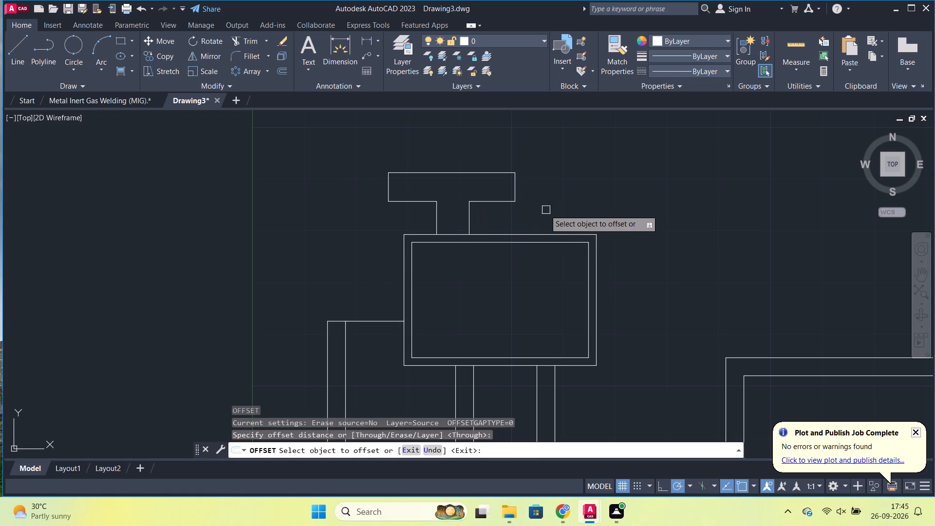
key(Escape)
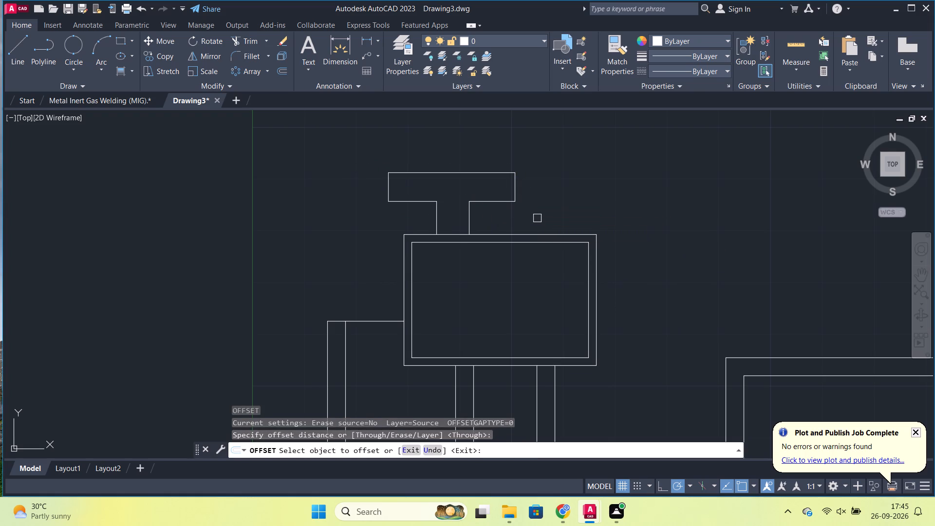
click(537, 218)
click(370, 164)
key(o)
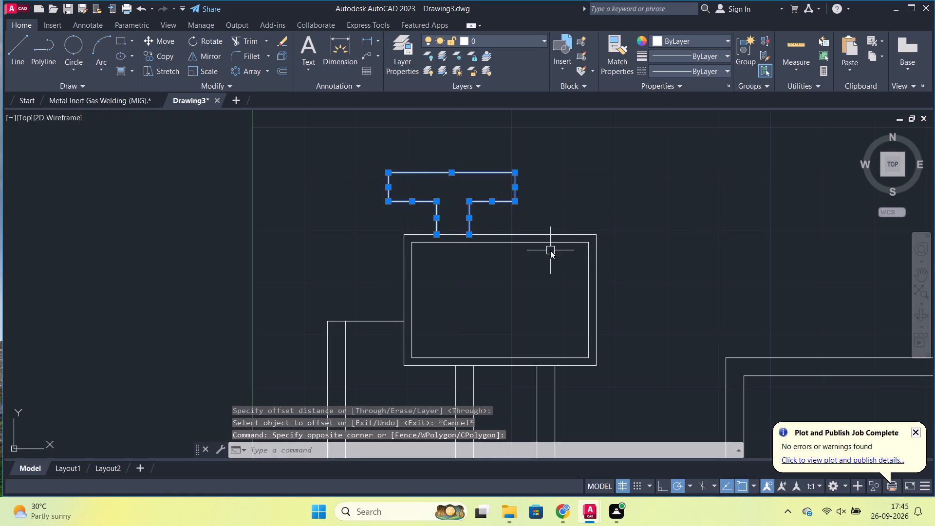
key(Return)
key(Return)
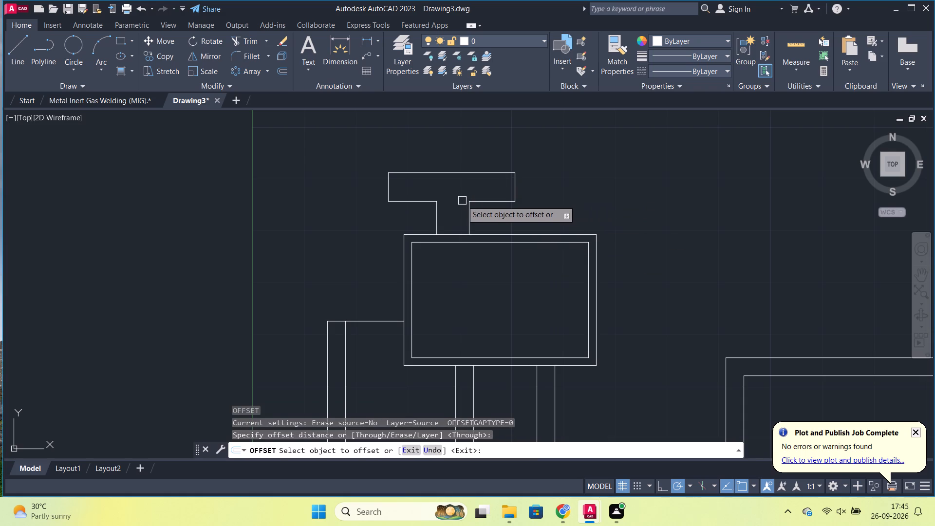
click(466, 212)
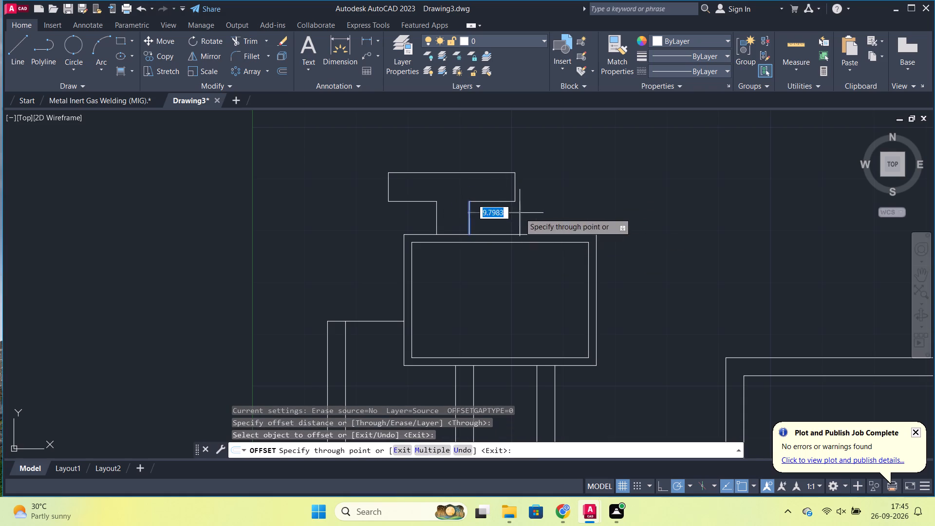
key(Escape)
Join the T outline's seven separate lines into a single polyline.
click(508, 201)
drag(554, 222, 530, 219)
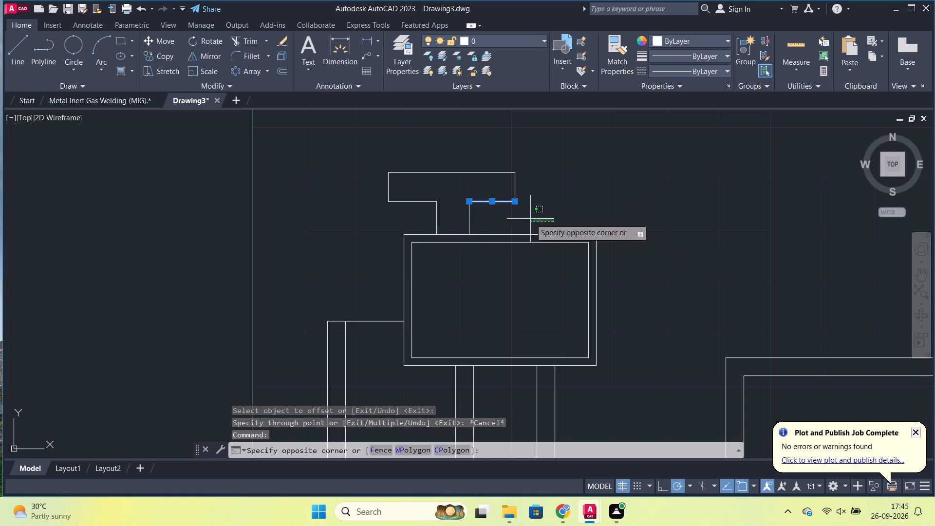
click(356, 159)
key(j)
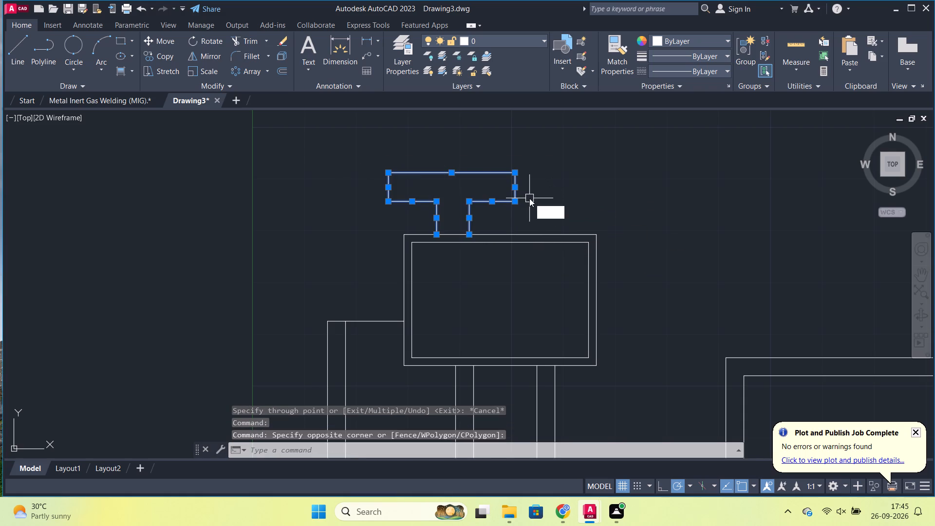
key(Return)
Offset the joined T outline outward by 1.5 to give the cap a double wall.
click(492, 203)
key(o)
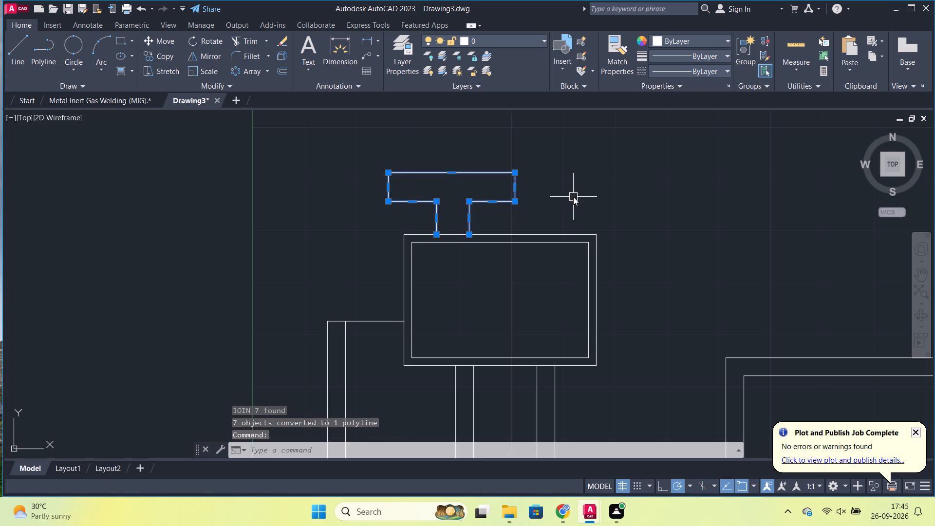
key(Return)
key(Return)
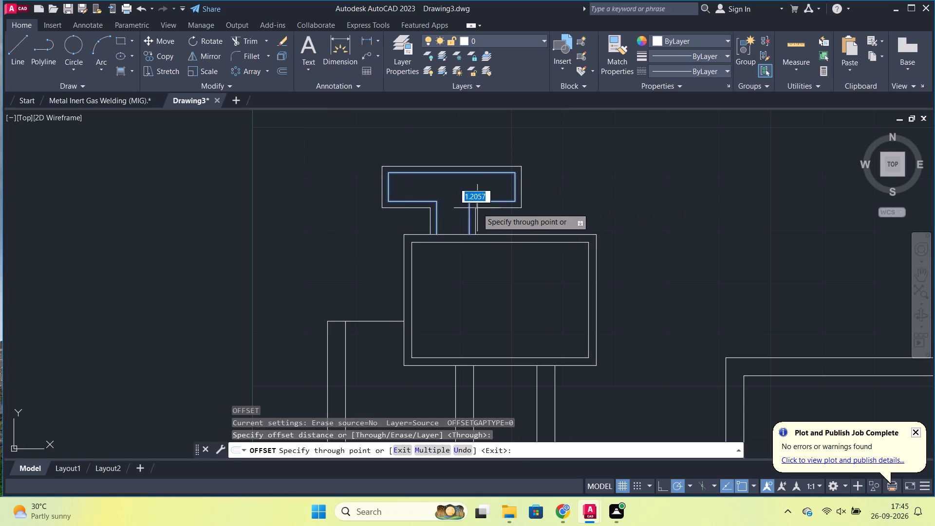
text(1.5)
key(Return)
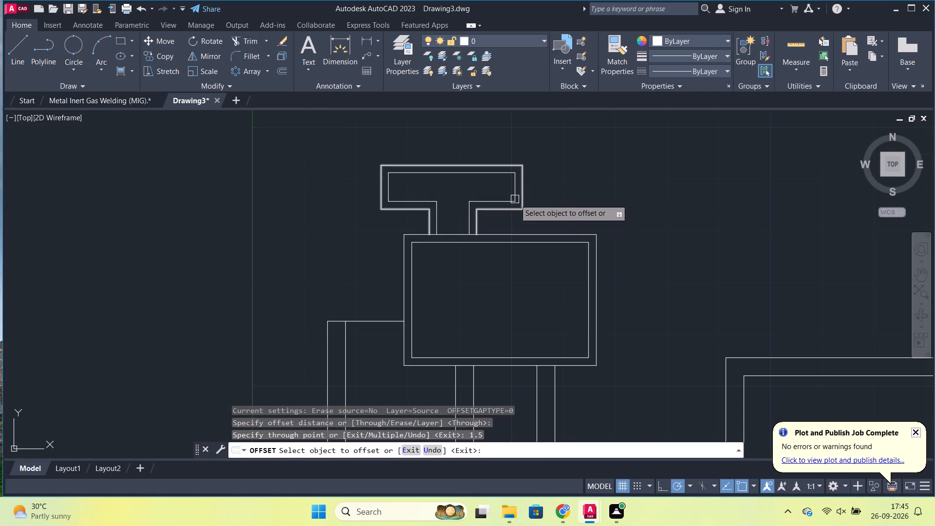
scroll(515, 199, down, 2)
scroll(593, 206, down, 2)
middle_drag(606, 186, 510, 178)
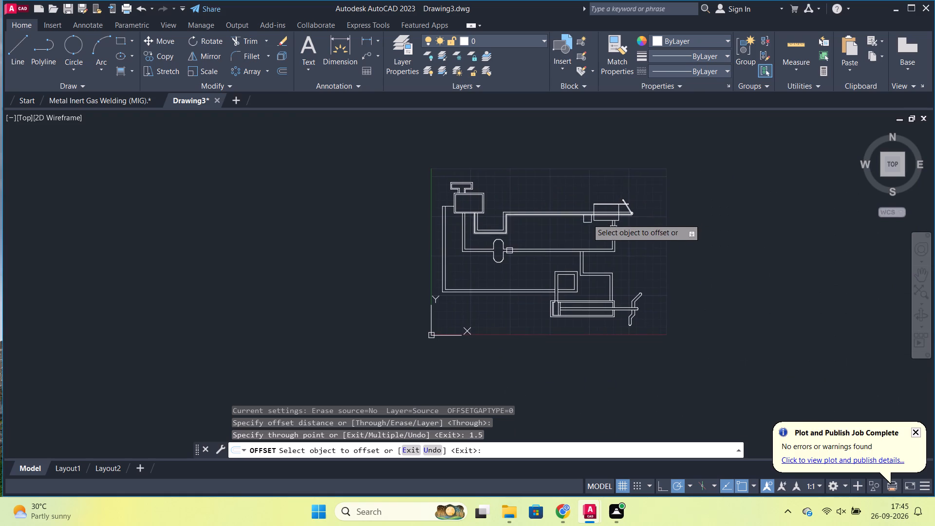
scroll(587, 219, up, 1)
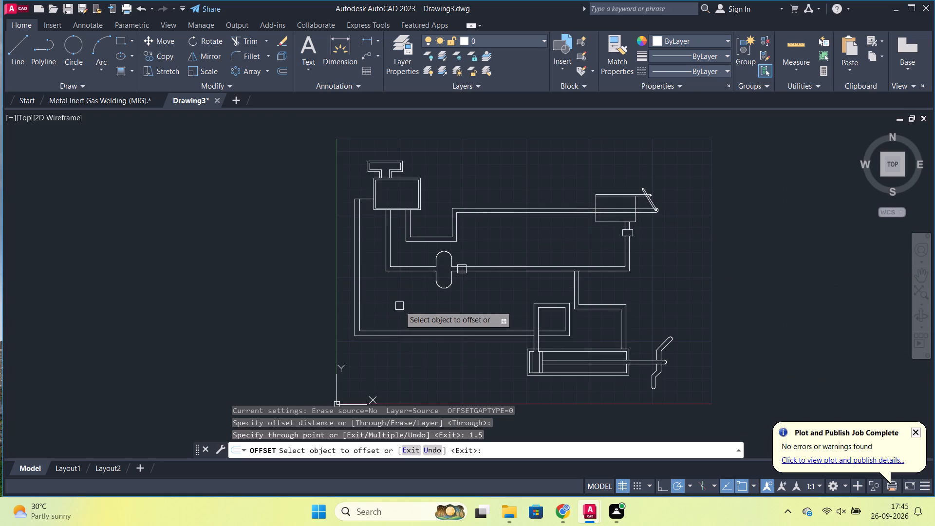
scroll(569, 324, up, 2)
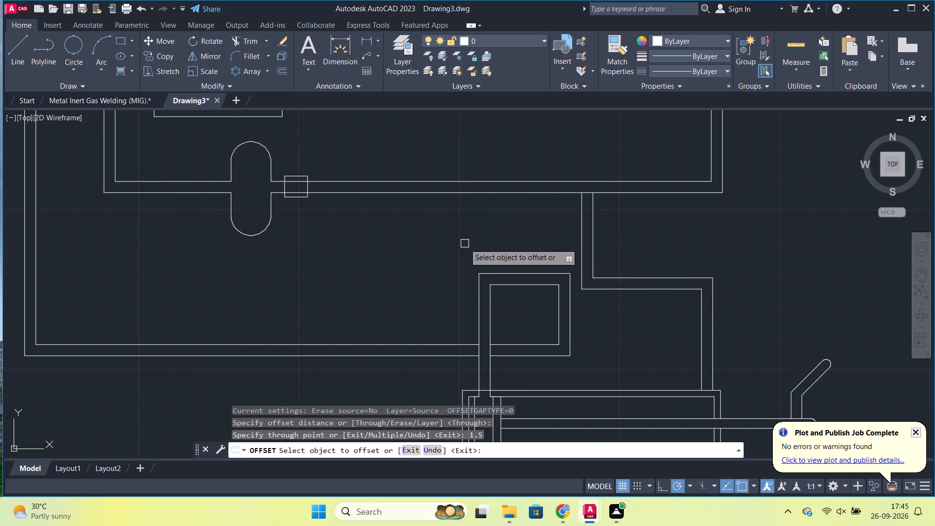
key(Escape)
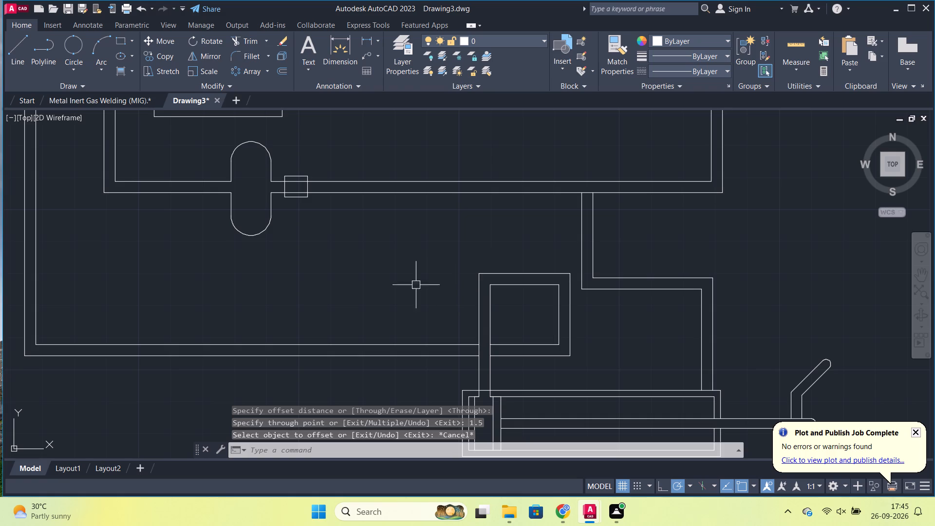
Draw a rectangle about 26 wide and 13 high across the far-left vertical double line, above its lower corner.
scroll(195, 261, down, 1)
middle_drag(191, 265, 313, 268)
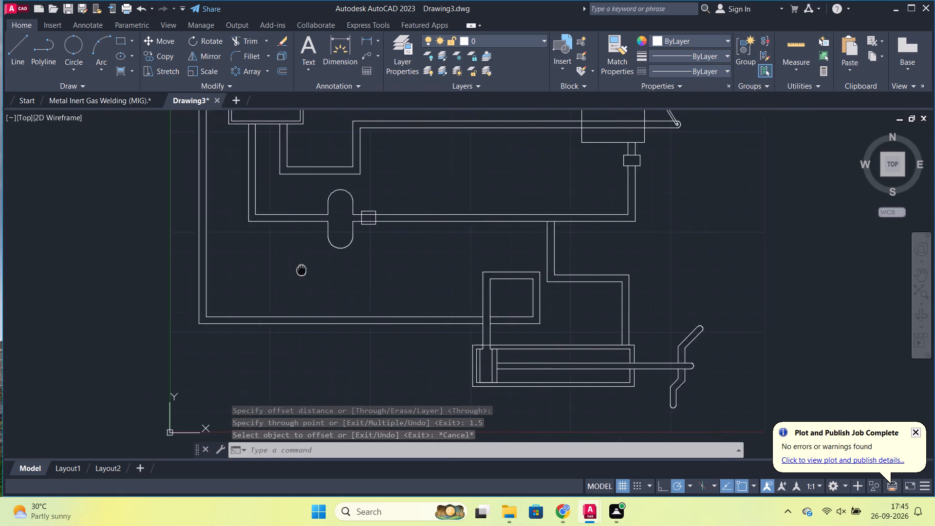
middle_drag(313, 268, 334, 268)
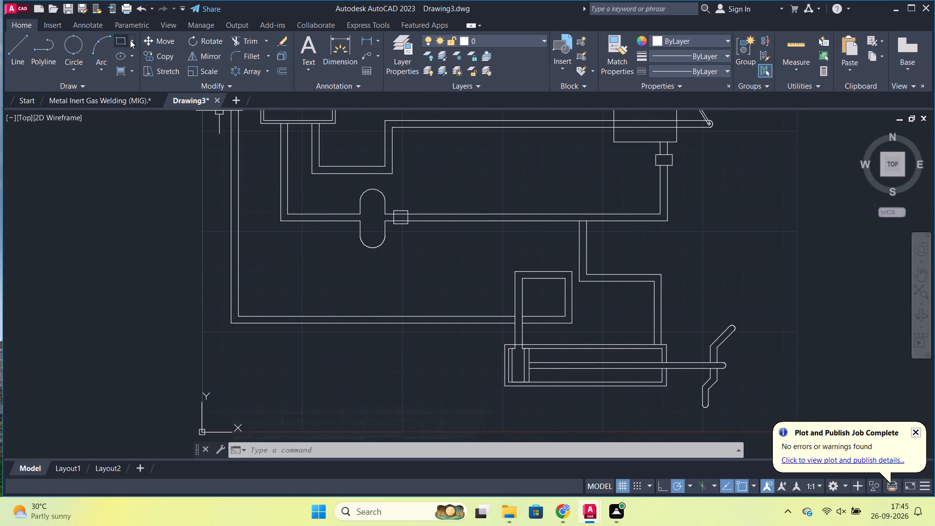
click(120, 40)
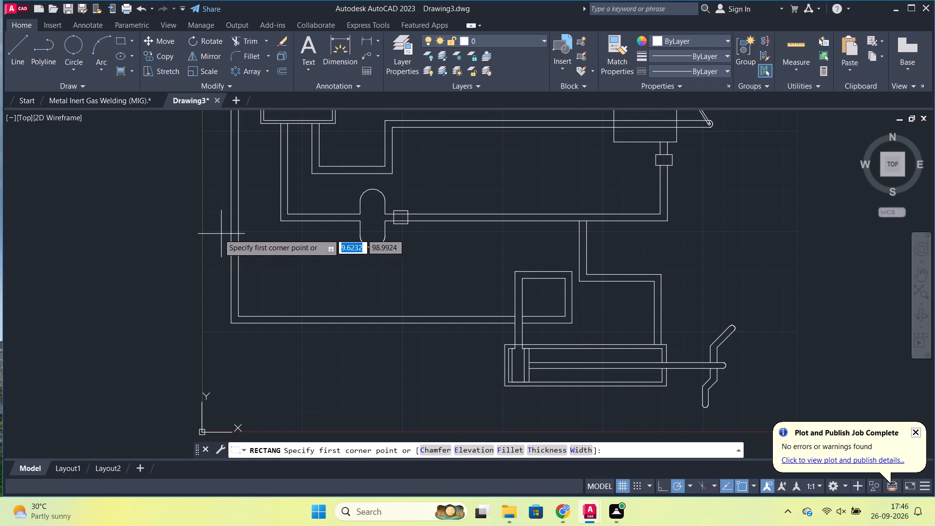
click(211, 236)
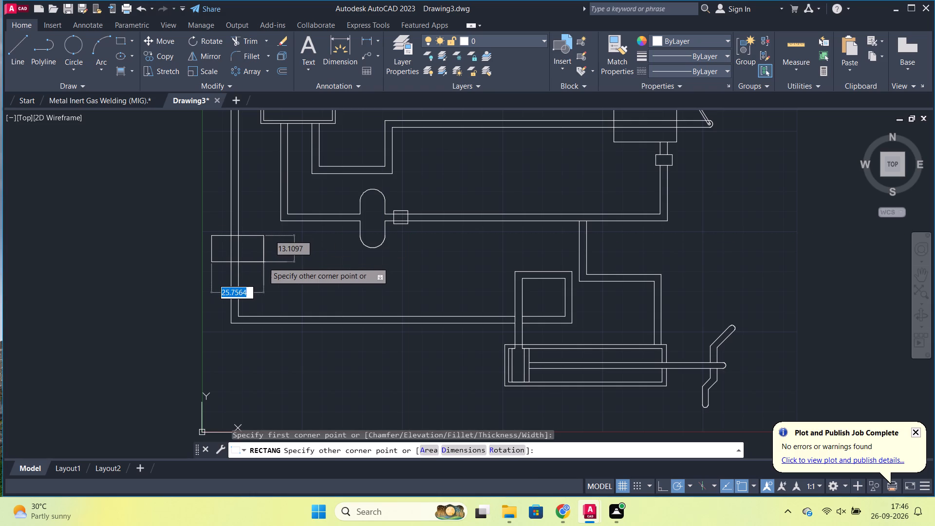
click(264, 263)
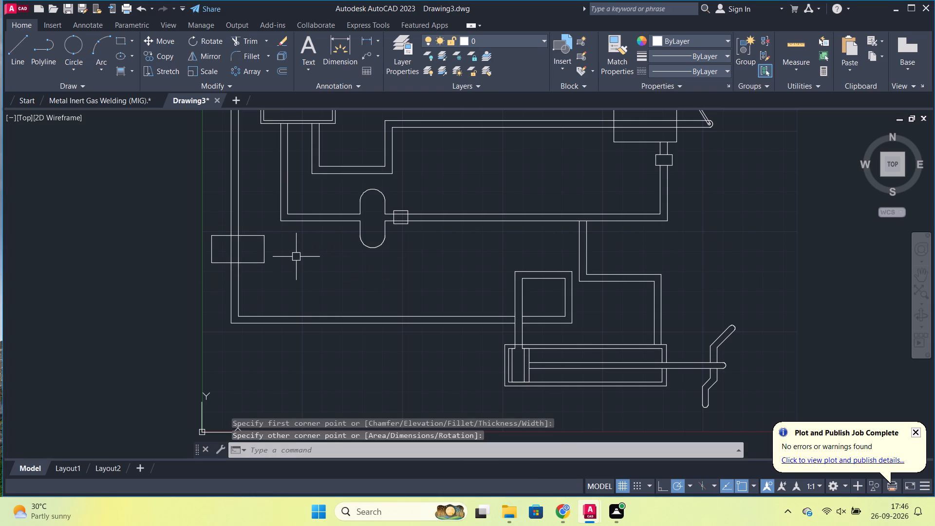
Draw an upright rectangle about 22 high in the open area between the capsule and the double rectangle above the cylinder.
click(123, 44)
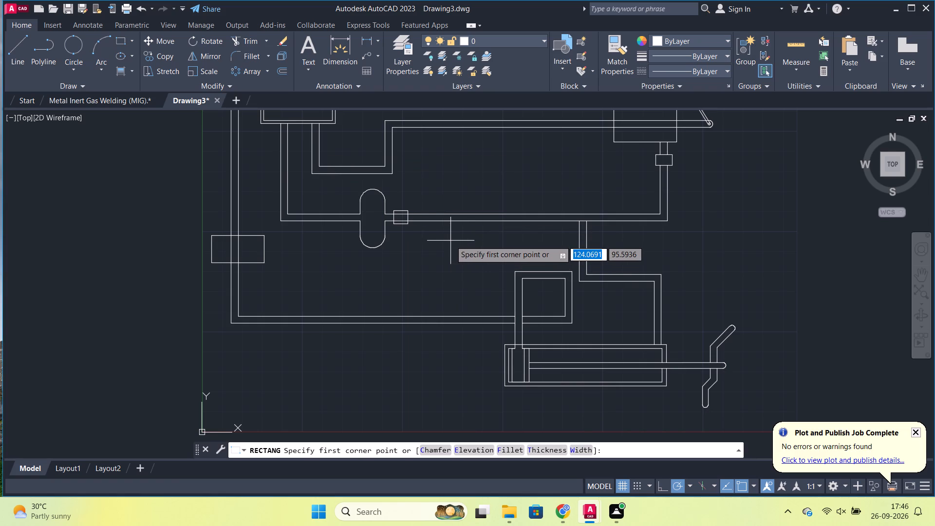
click(450, 241)
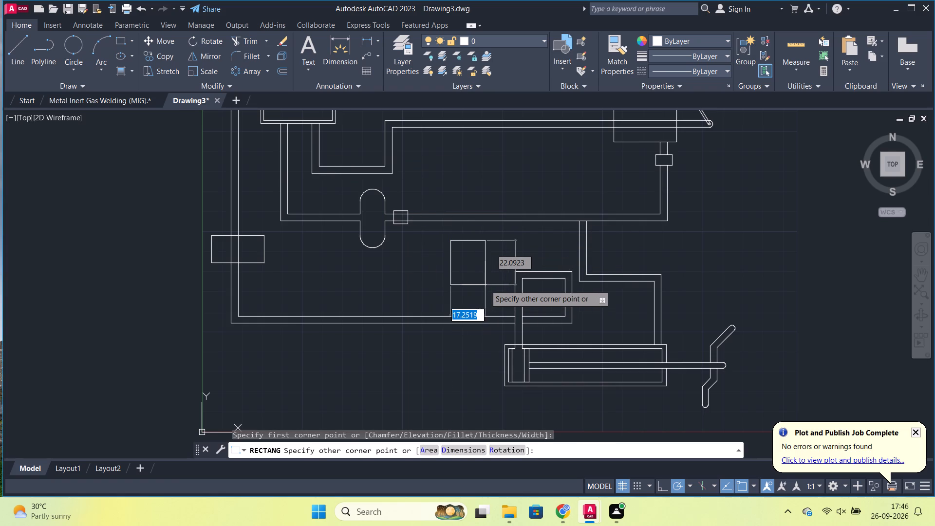
scroll(485, 285, up, 2)
click(471, 285)
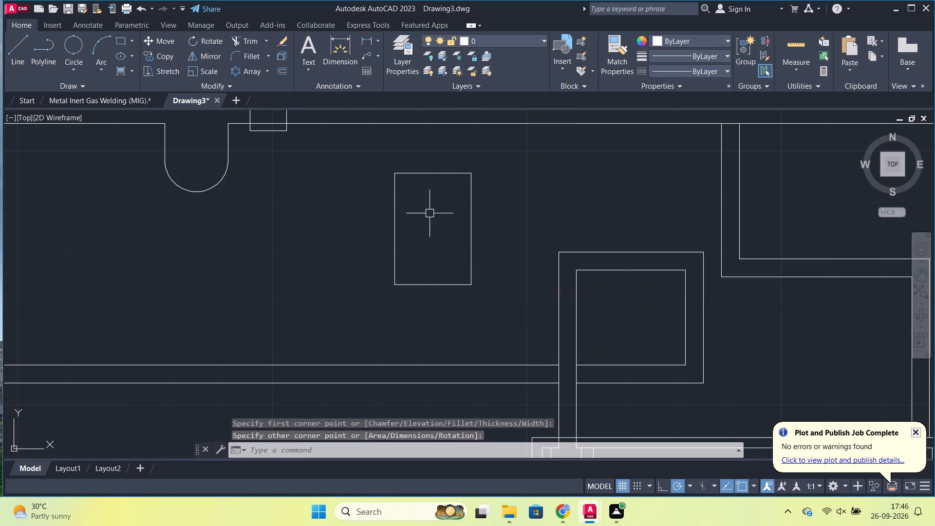
Stretch the new upright rectangle's top edge upward by about 4.9.
click(430, 177)
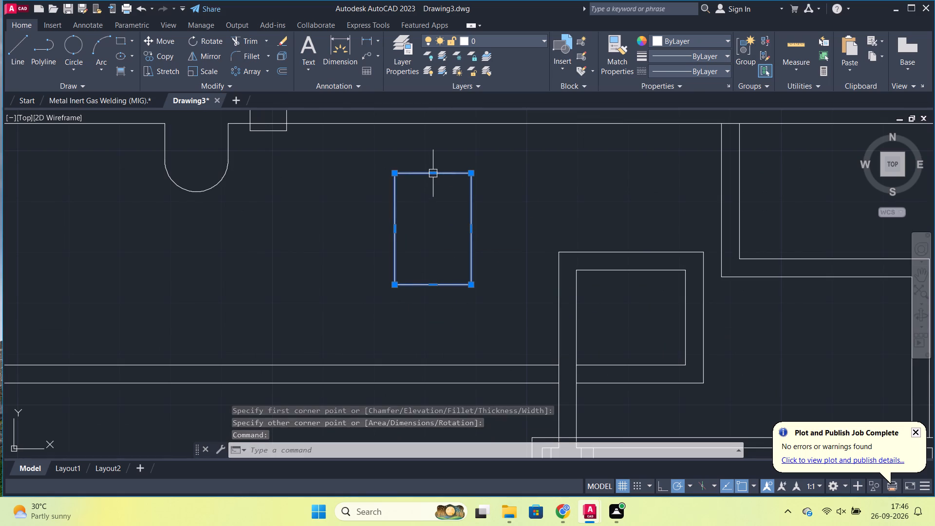
click(432, 173)
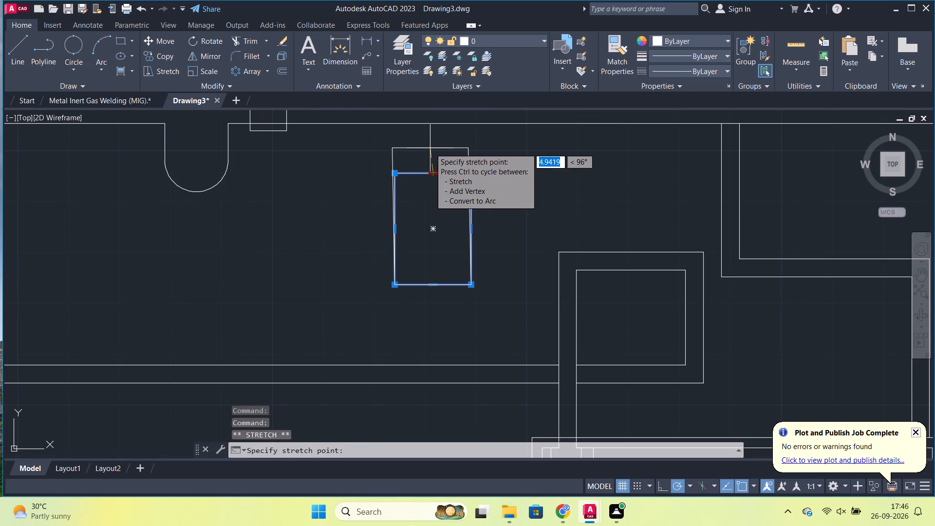
click(430, 149)
scroll(521, 180, down, 1)
middle_drag(522, 197, 506, 210)
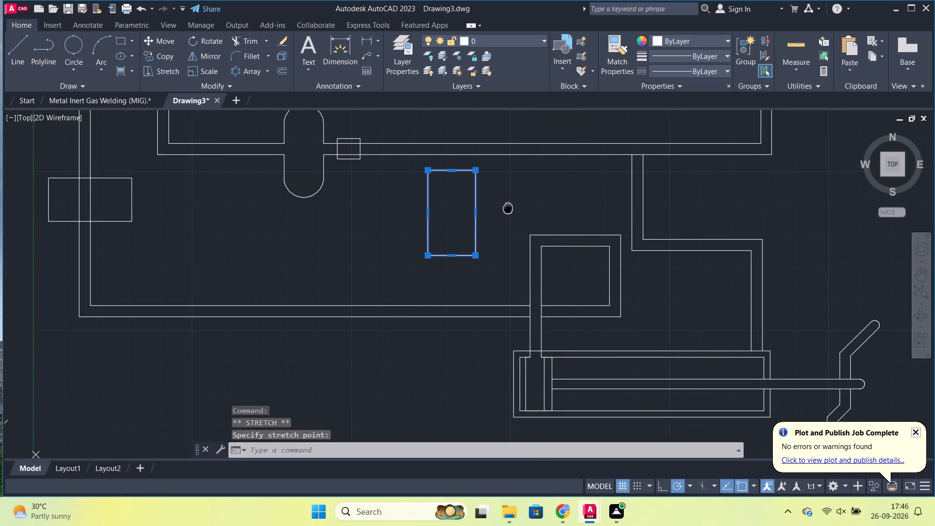
middle_drag(506, 210, 505, 211)
scroll(504, 202, down, 1)
key(Escape)
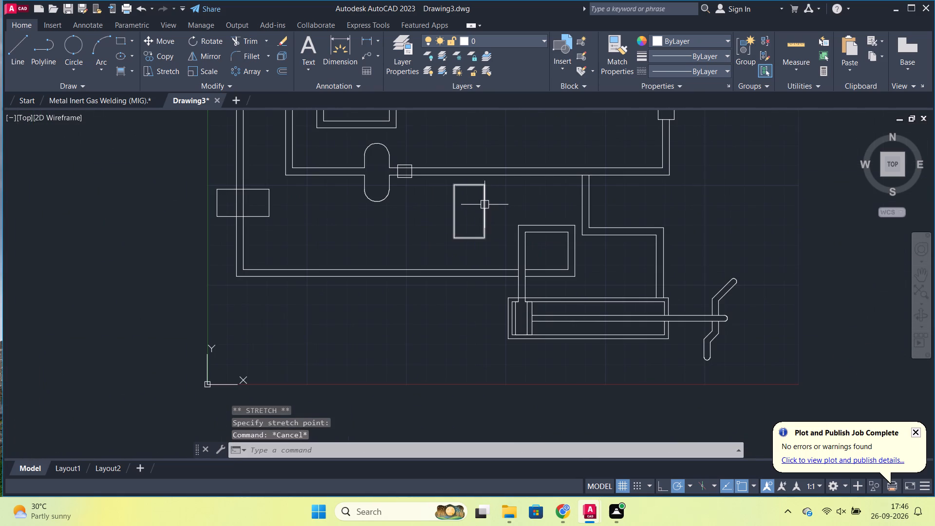
Move the upright rectangle straight down by about 2.9, away from the horizontal double line above it.
click(483, 205)
key(m)
key(Return)
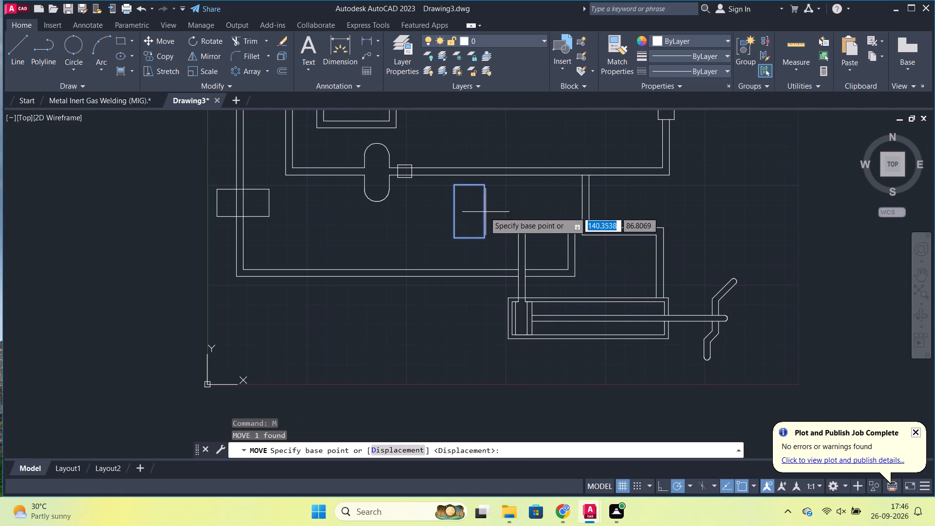
click(470, 210)
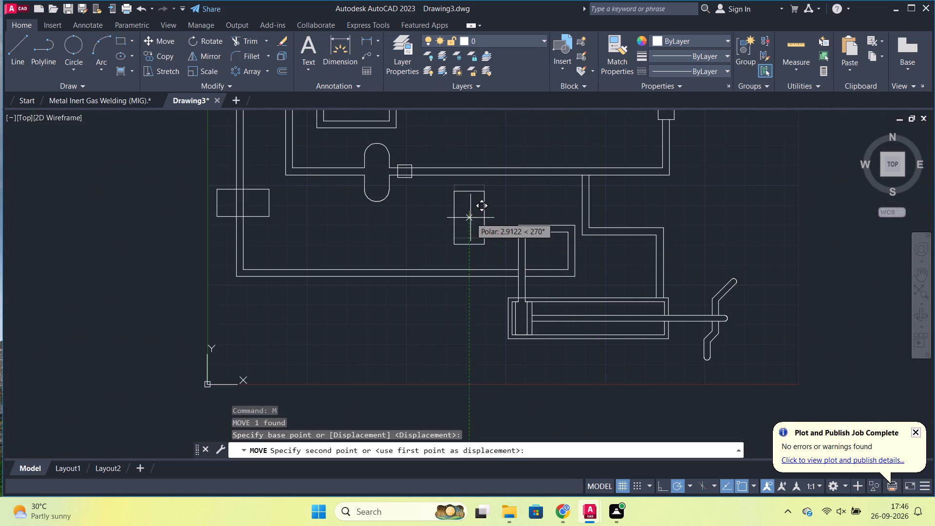
click(470, 218)
middle_click(524, 215)
middle_drag(524, 207, 531, 242)
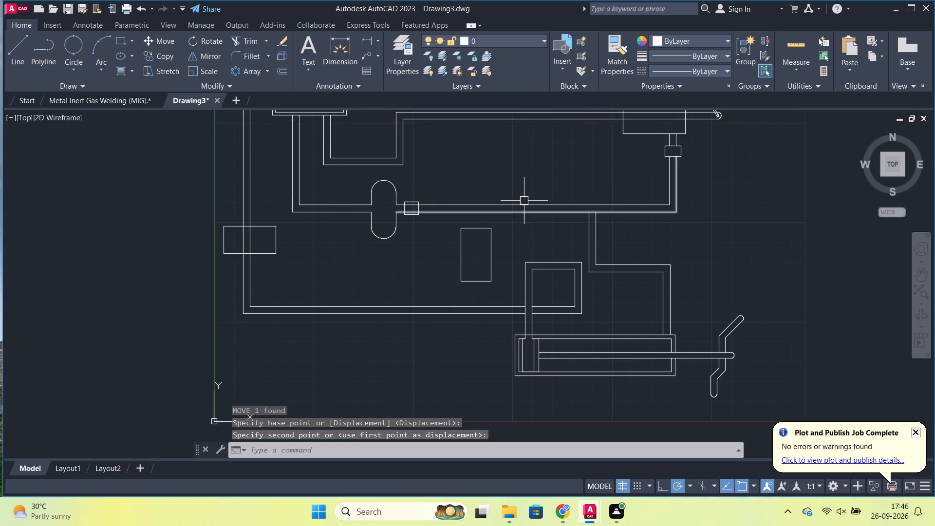
Draw a slanted line across the upright rectangle's lower part, rising from its left side to just past its right side.
scroll(520, 198, up, 1)
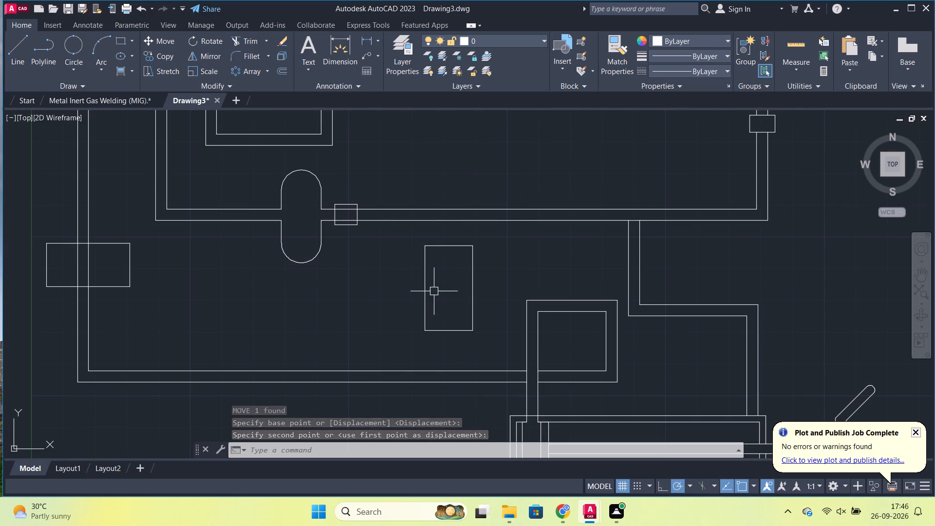
click(16, 41)
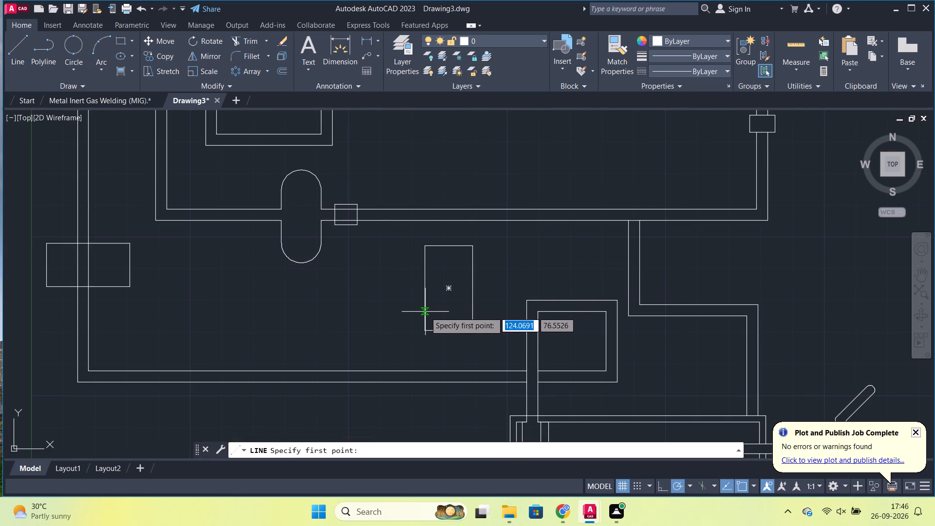
click(426, 313)
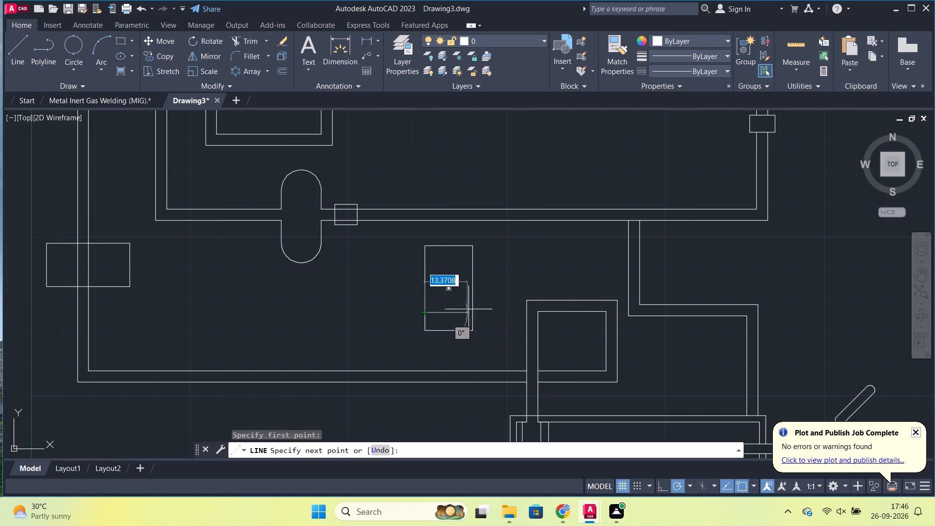
click(475, 297)
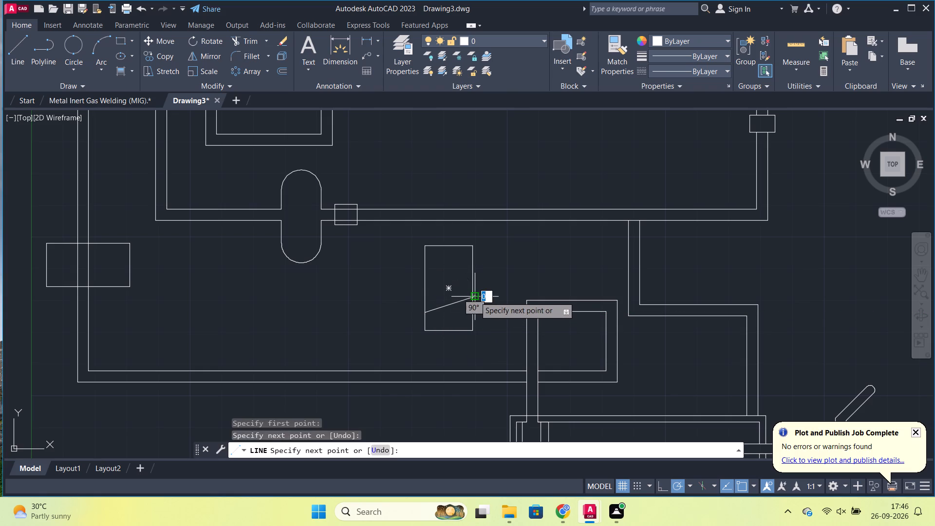
key(Escape)
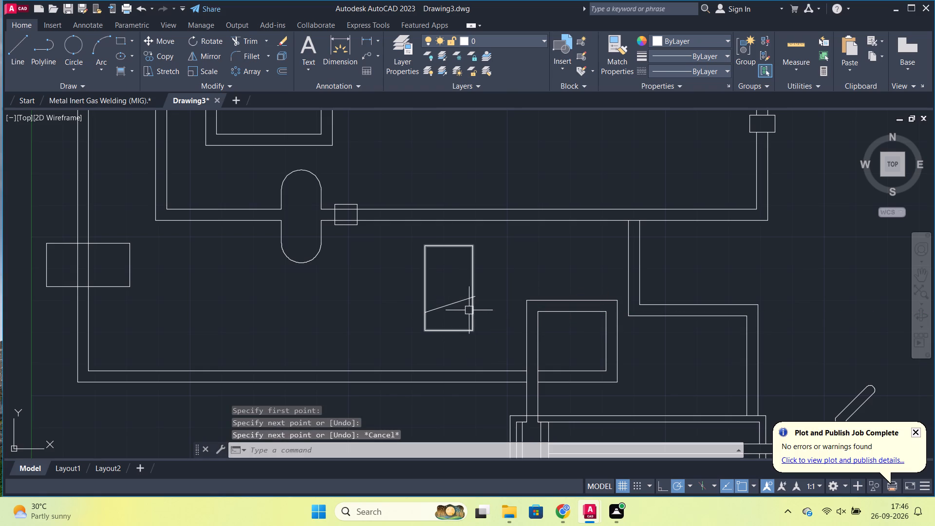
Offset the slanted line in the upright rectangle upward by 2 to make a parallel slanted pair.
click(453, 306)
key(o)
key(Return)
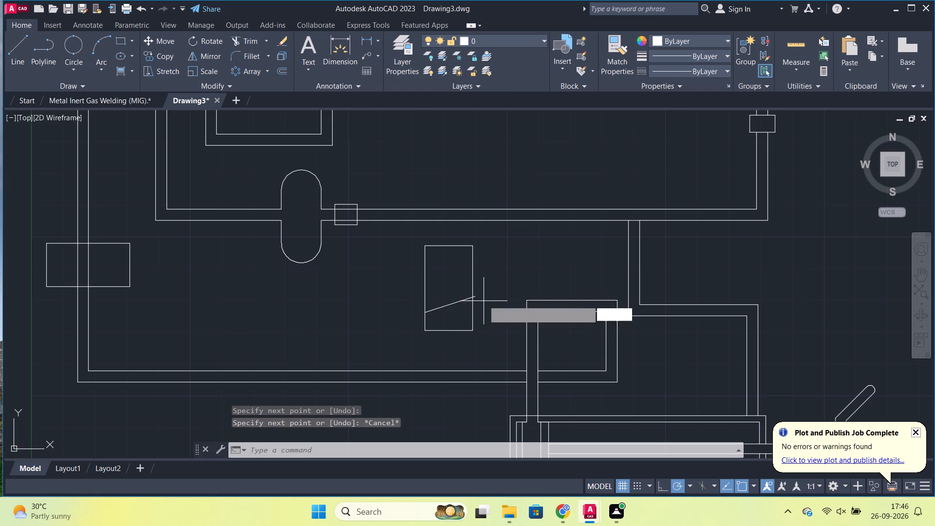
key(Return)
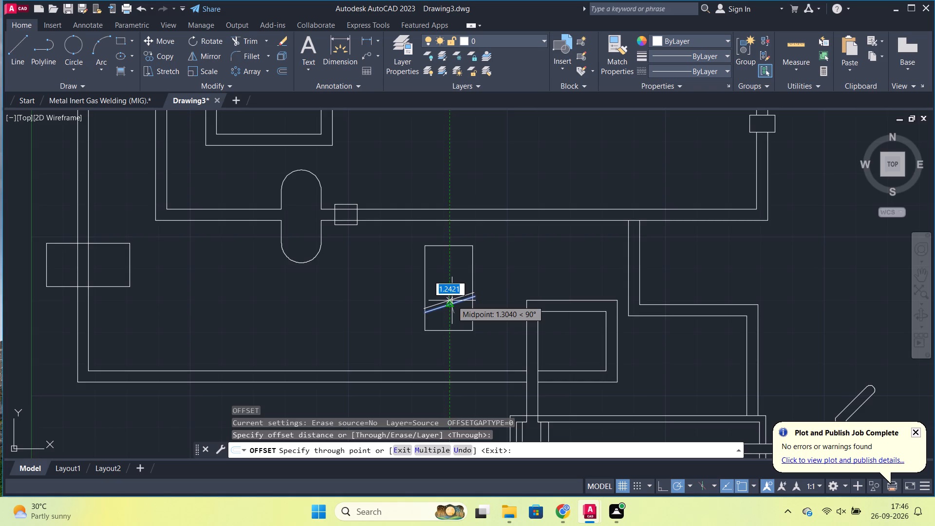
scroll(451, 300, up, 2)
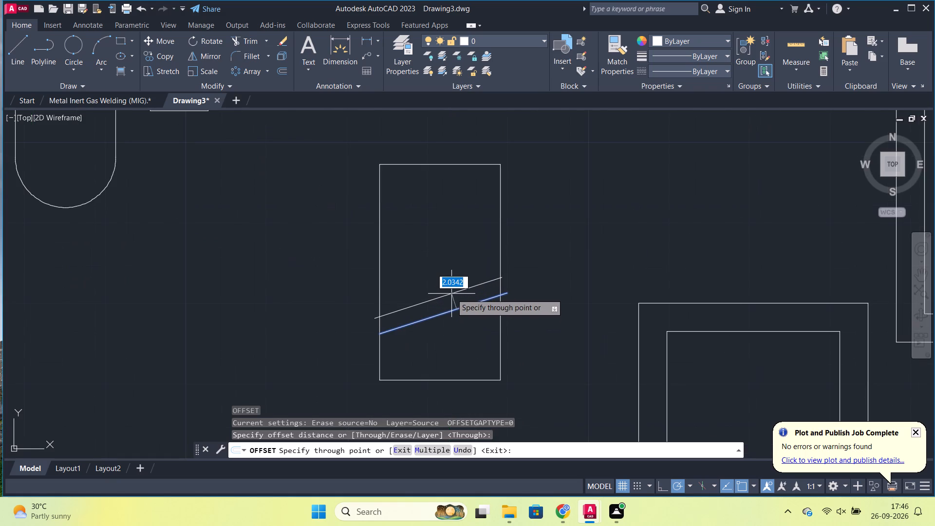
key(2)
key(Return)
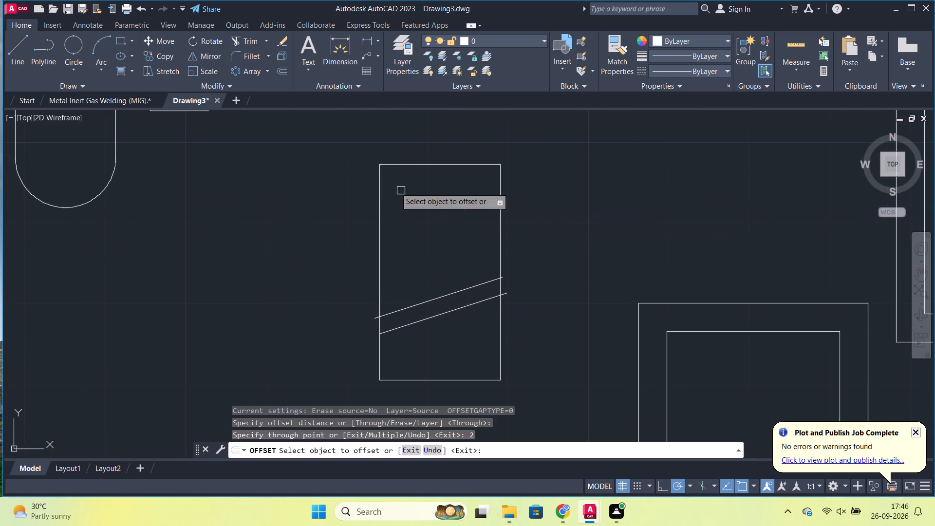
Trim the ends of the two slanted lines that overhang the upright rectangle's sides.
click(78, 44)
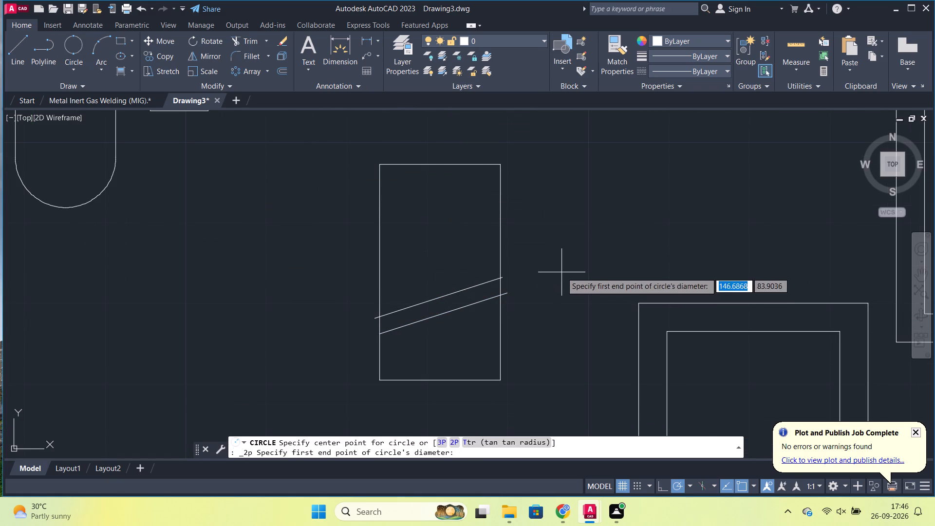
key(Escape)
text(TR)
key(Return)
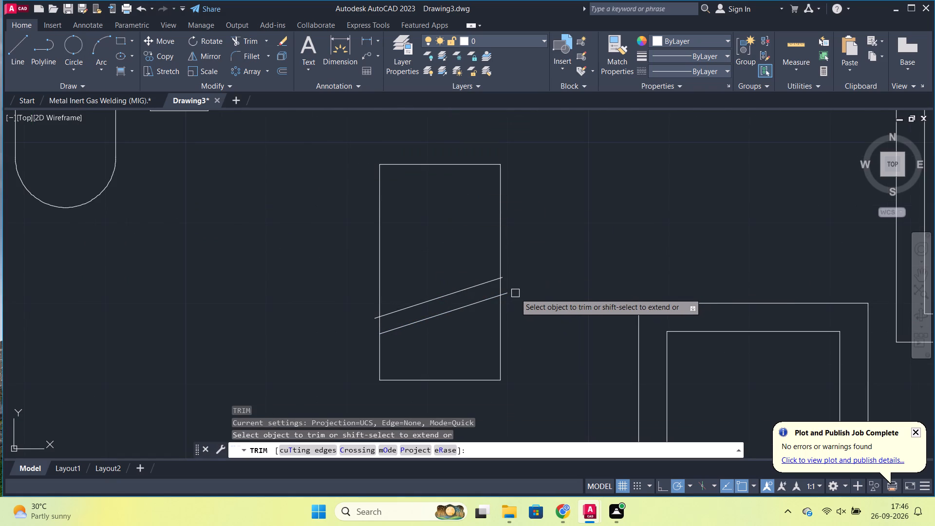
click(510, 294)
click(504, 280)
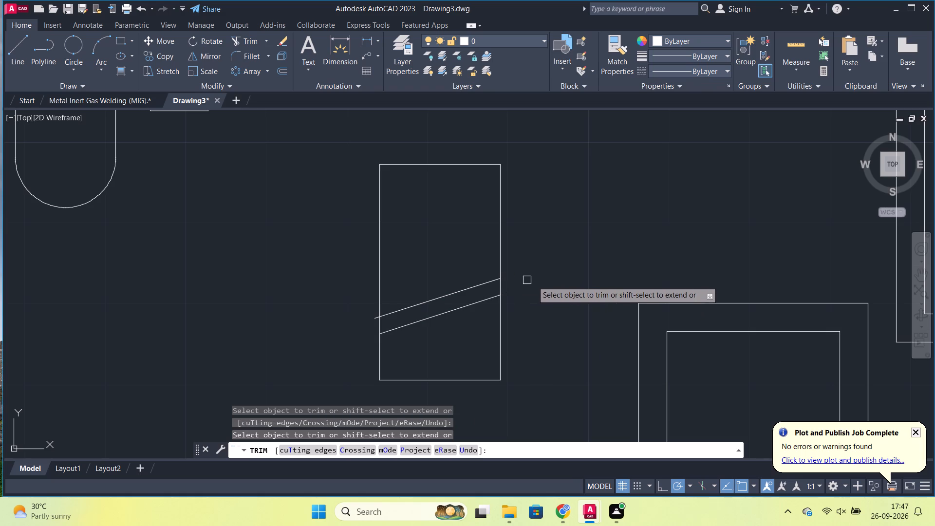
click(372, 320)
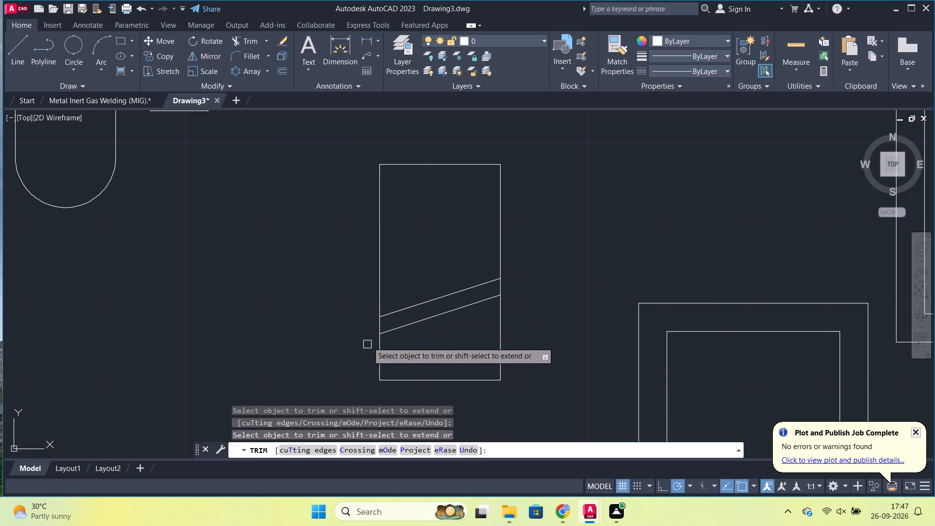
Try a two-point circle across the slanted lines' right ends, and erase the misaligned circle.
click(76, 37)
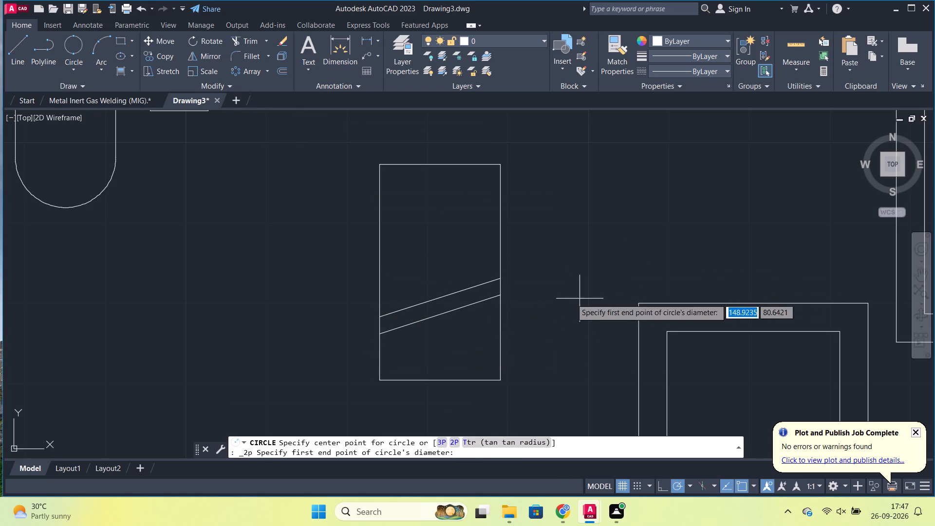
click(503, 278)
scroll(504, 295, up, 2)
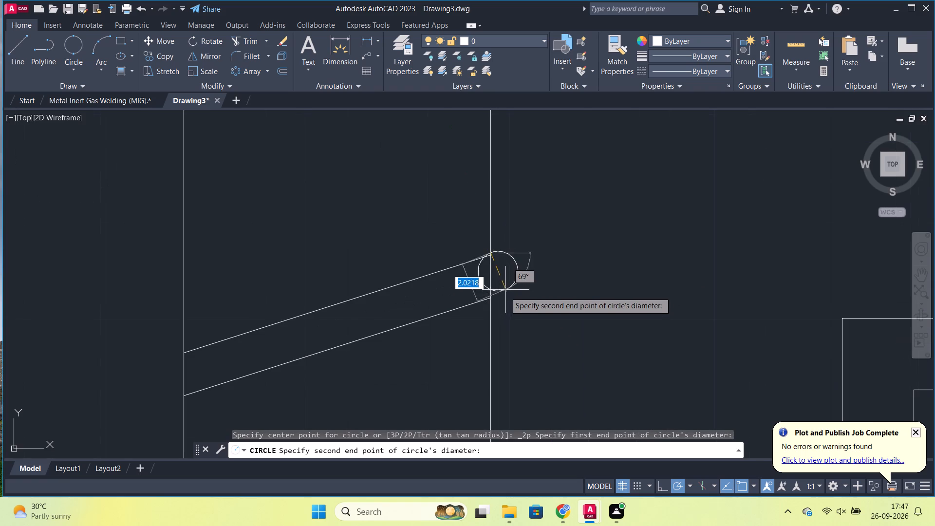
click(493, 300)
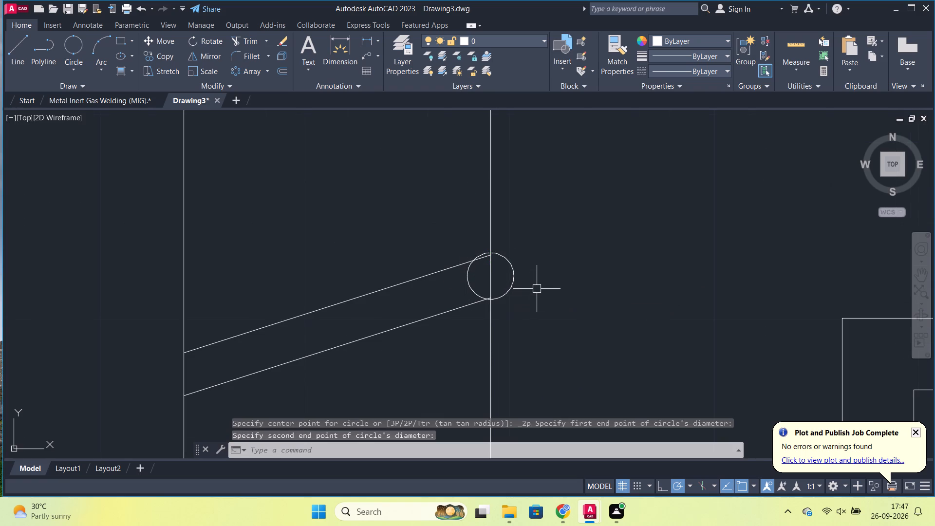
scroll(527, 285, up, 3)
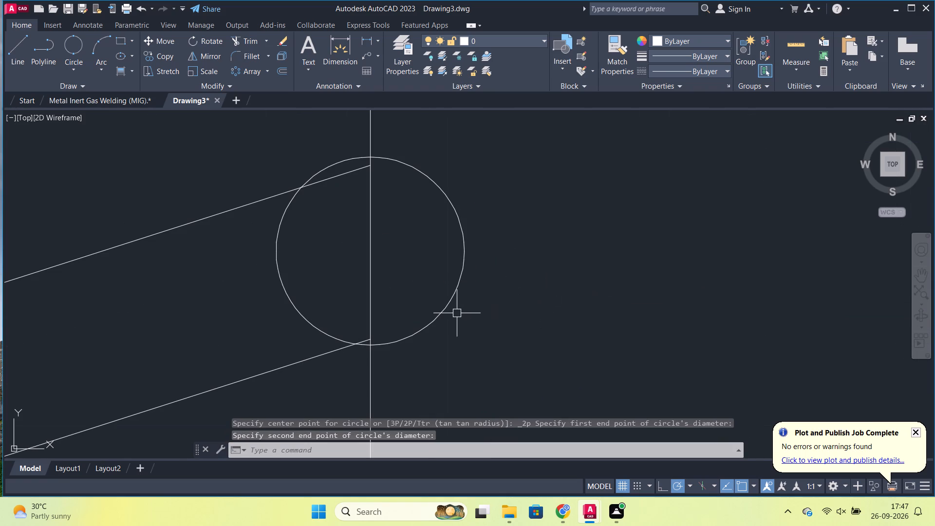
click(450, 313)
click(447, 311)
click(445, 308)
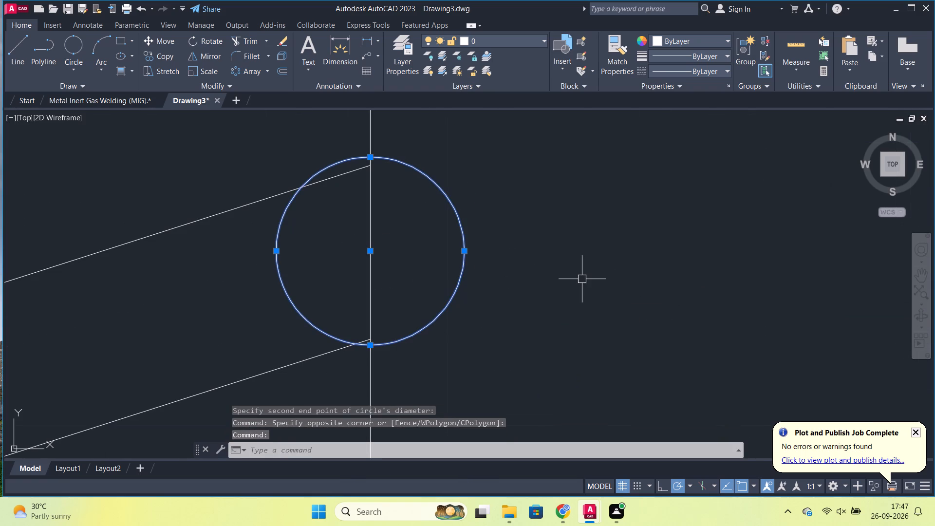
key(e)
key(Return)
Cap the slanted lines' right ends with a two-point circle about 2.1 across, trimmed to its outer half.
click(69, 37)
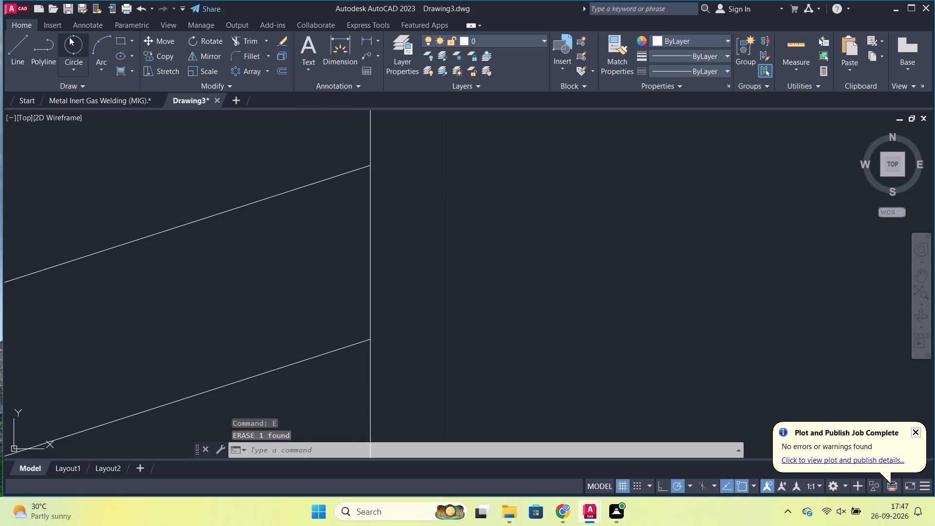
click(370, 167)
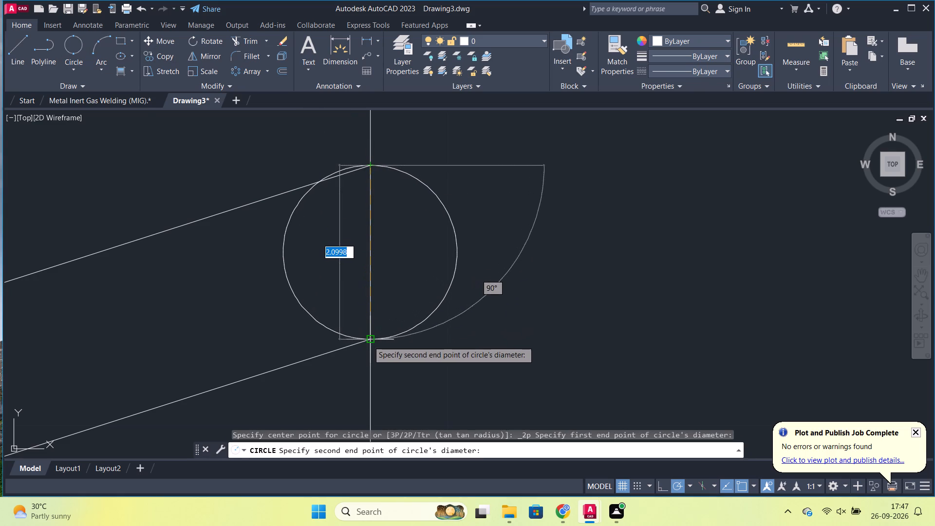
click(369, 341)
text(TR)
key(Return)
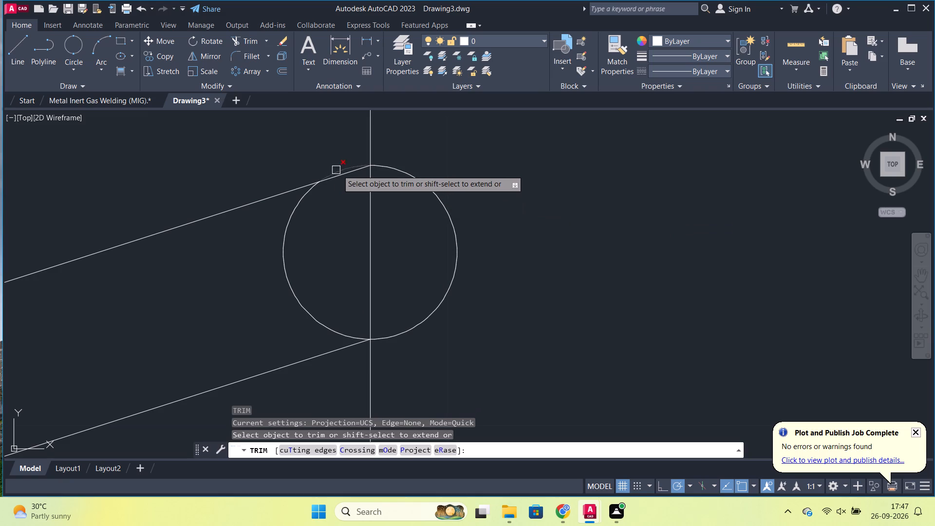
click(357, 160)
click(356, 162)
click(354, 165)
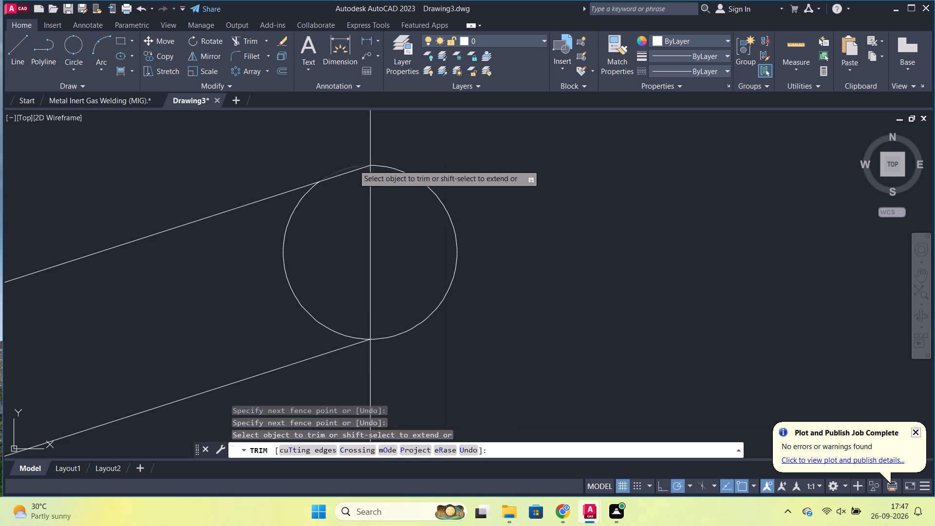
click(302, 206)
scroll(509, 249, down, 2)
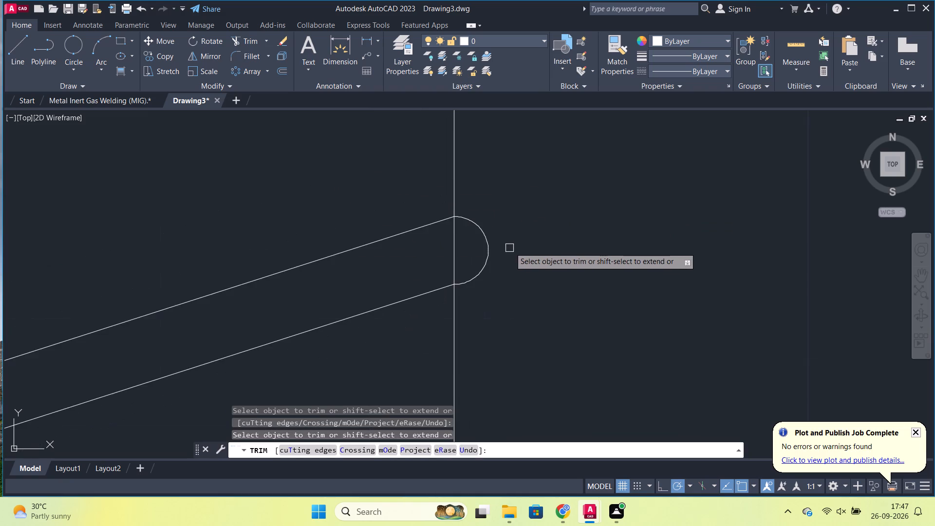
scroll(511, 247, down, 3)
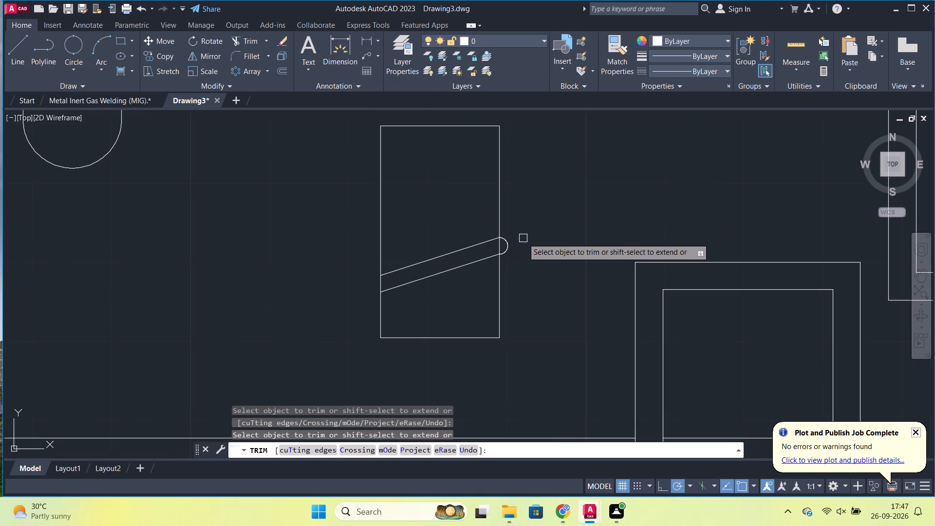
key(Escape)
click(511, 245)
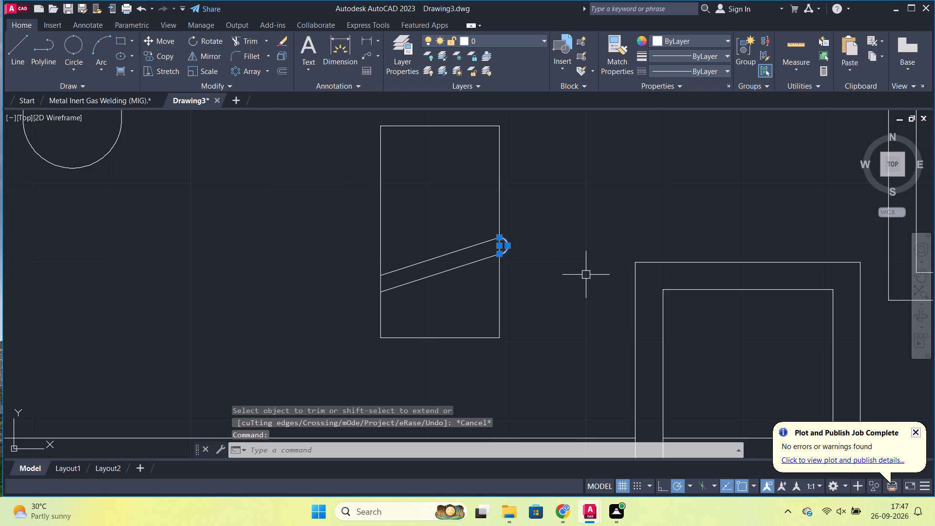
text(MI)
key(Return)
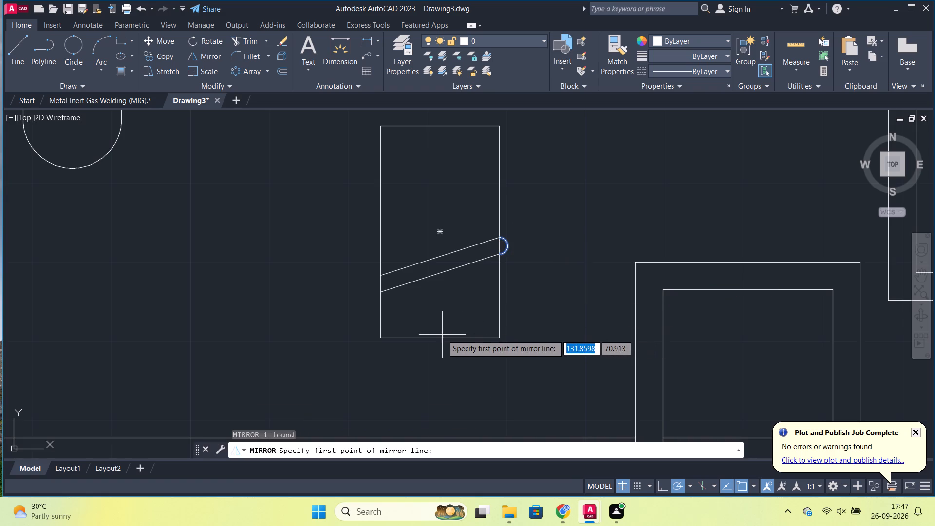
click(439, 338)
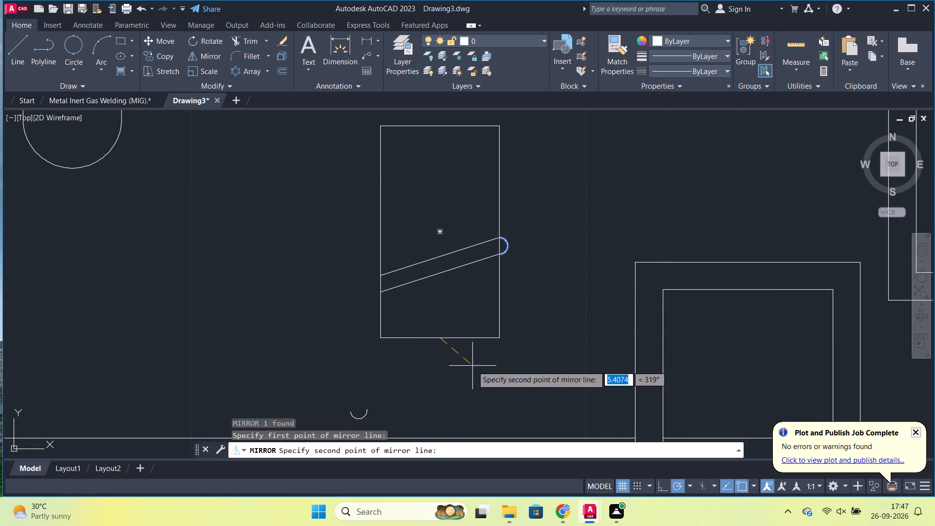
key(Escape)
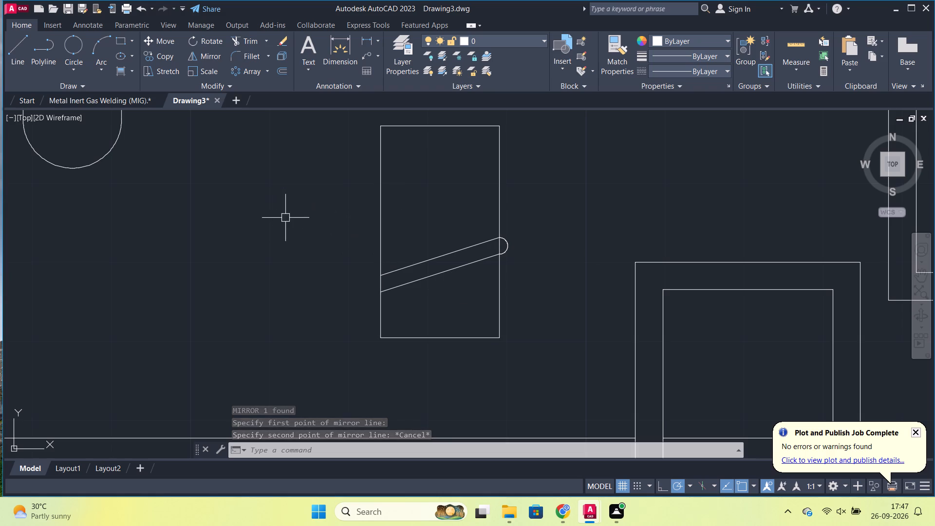
Erase both slanted lines and their rounded end cap from the upright rectangle.
click(432, 294)
click(420, 219)
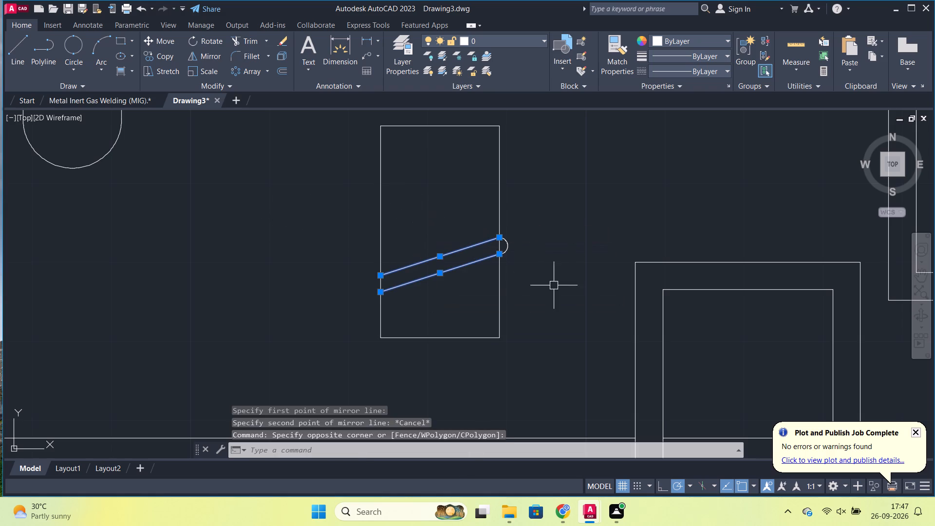
click(511, 244)
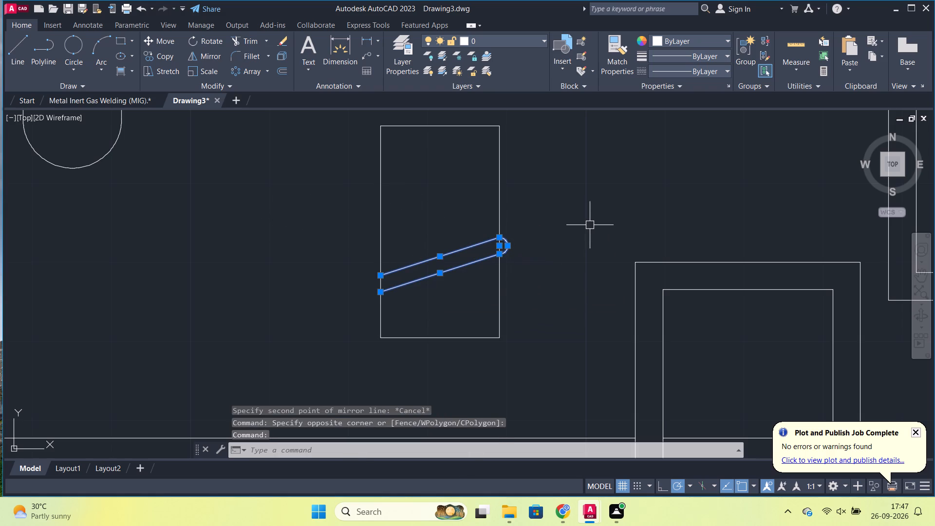
key(e)
key(Return)
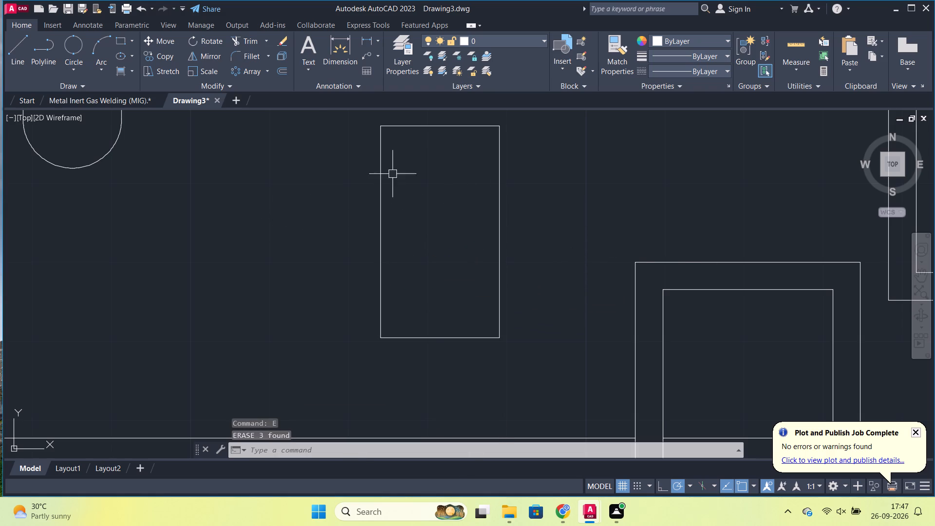
Draw a horizontal line from side to side across the upright rectangle, a short way below its top edge.
click(17, 50)
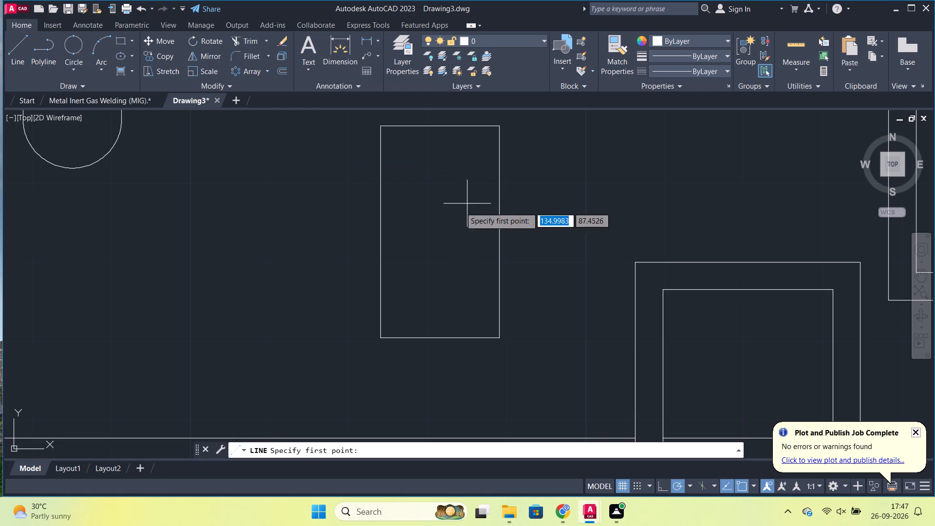
click(381, 155)
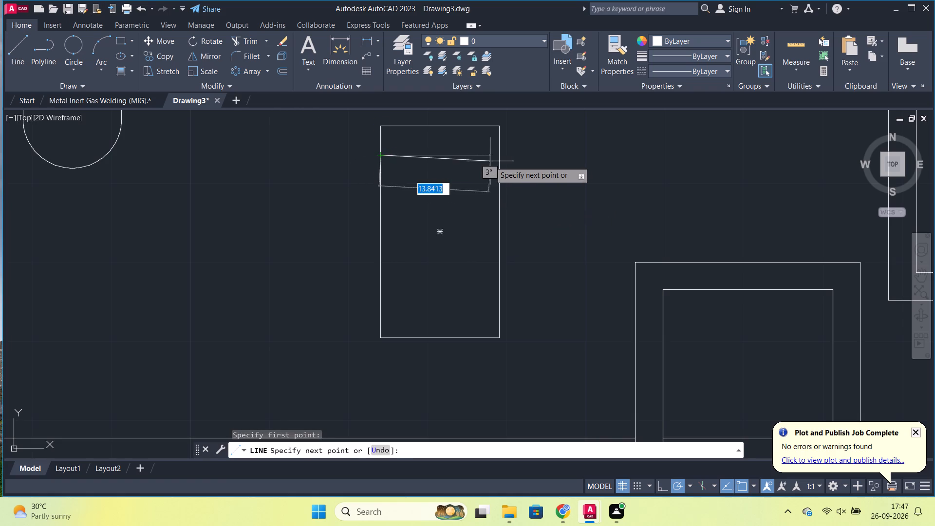
click(500, 157)
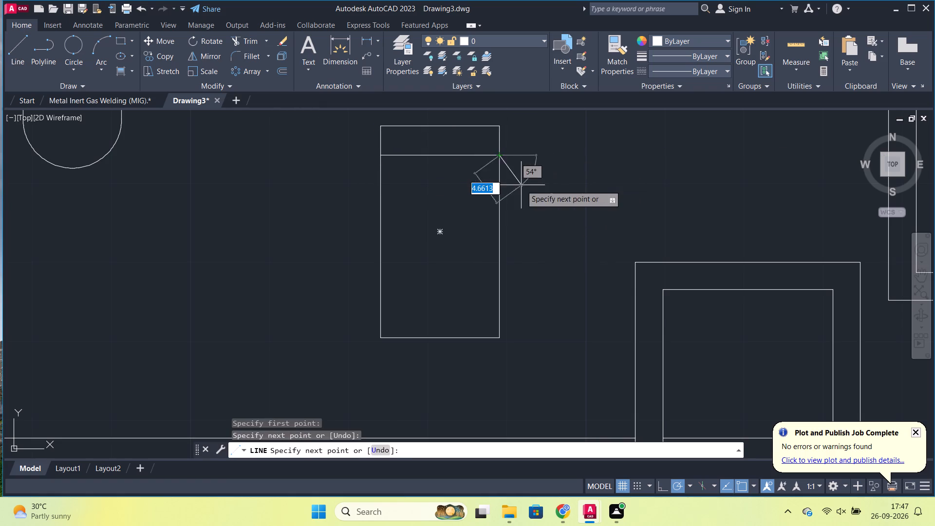
key(Escape)
Offset the new horizontal line downward by 2 inside the upright rectangle.
click(444, 156)
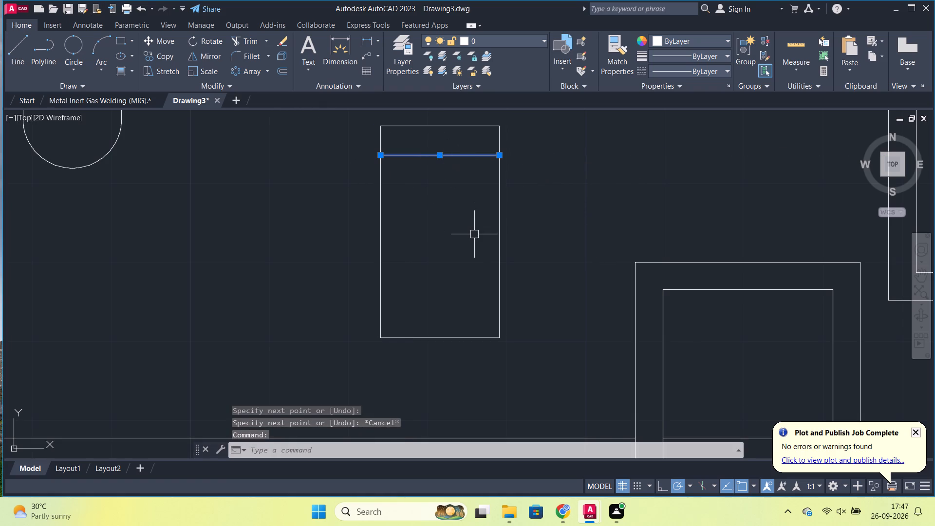
key(o)
key(Return)
key(Return)
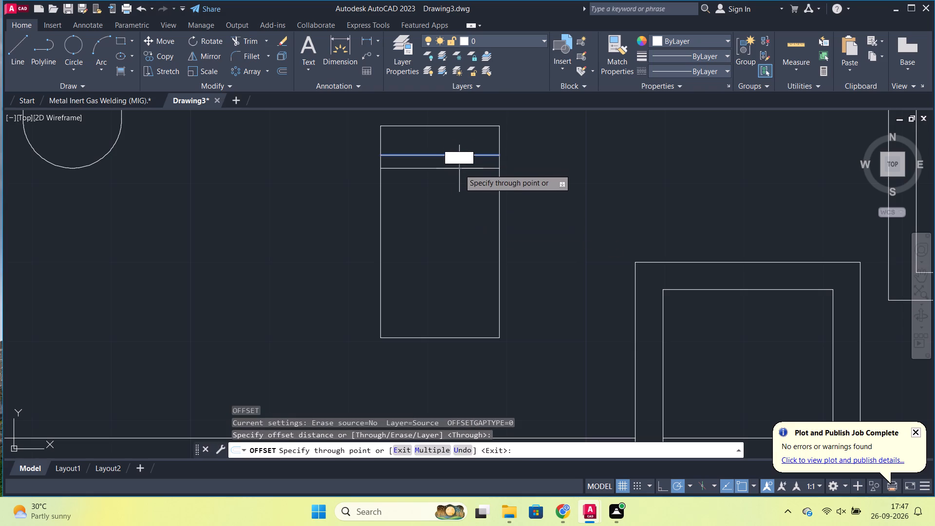
key(2)
key(Return)
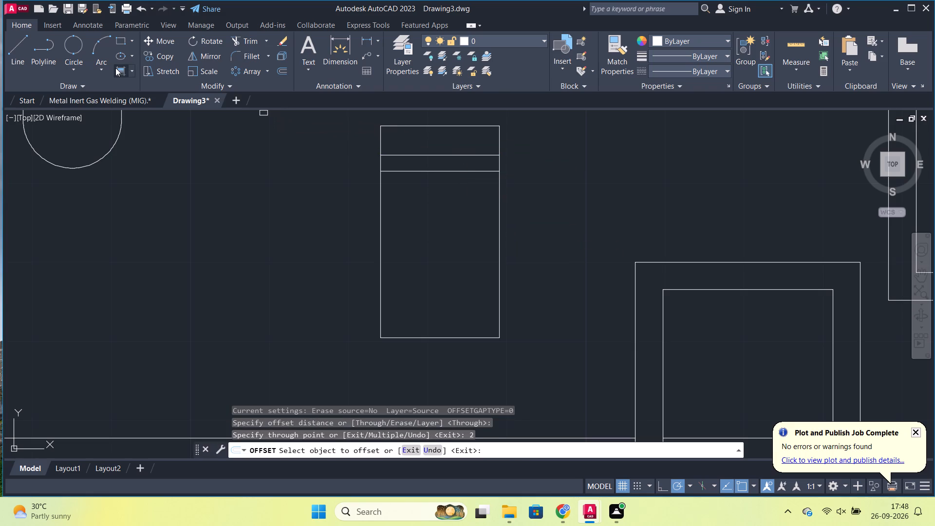
Draw a two-point circle spanning the right endpoints of the two horizontal lines on the upright rectangle's right side.
click(78, 45)
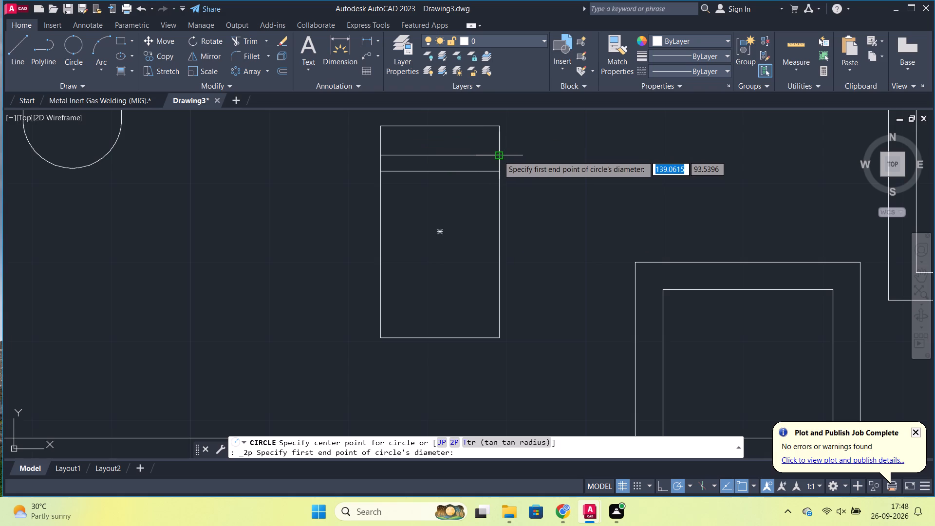
click(498, 155)
scroll(496, 171, up, 2)
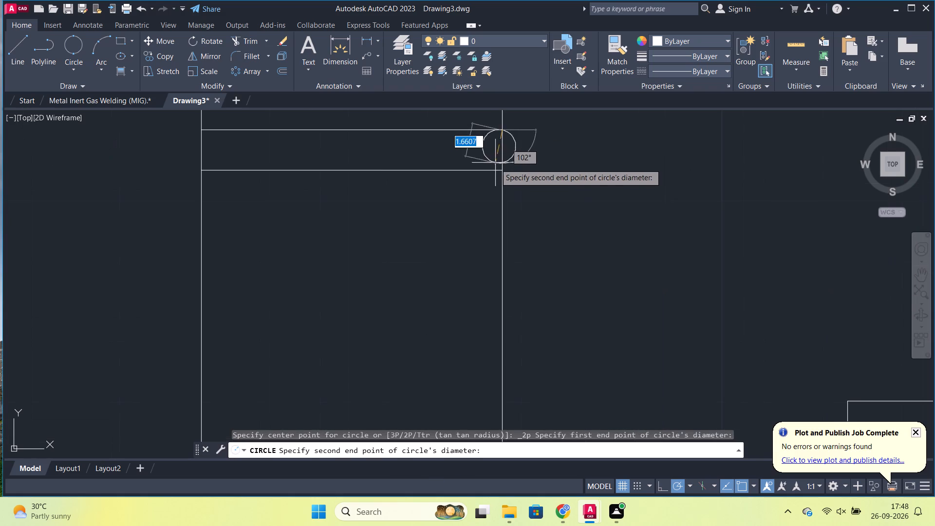
click(501, 172)
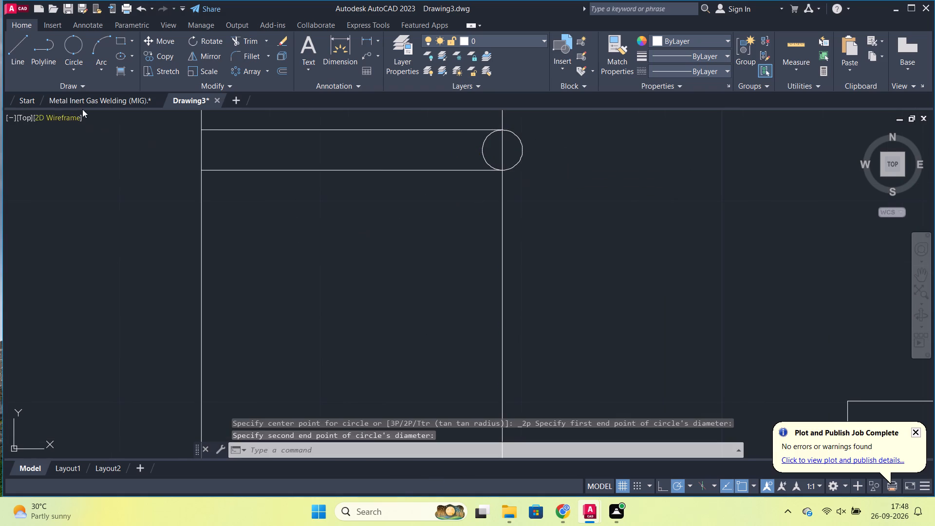
Draw a two-point circle spanning the left endpoints of the two horizontal lines on the upright rectangle's left side.
click(77, 56)
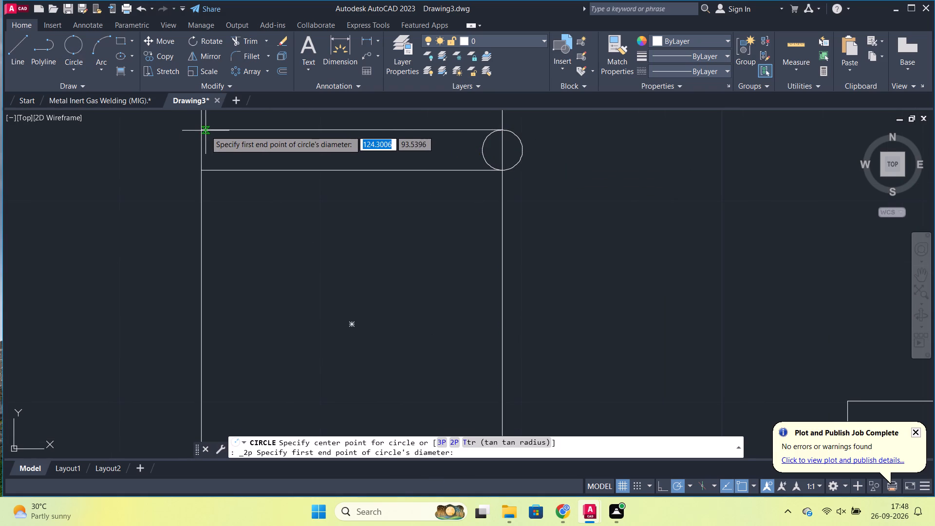
click(199, 129)
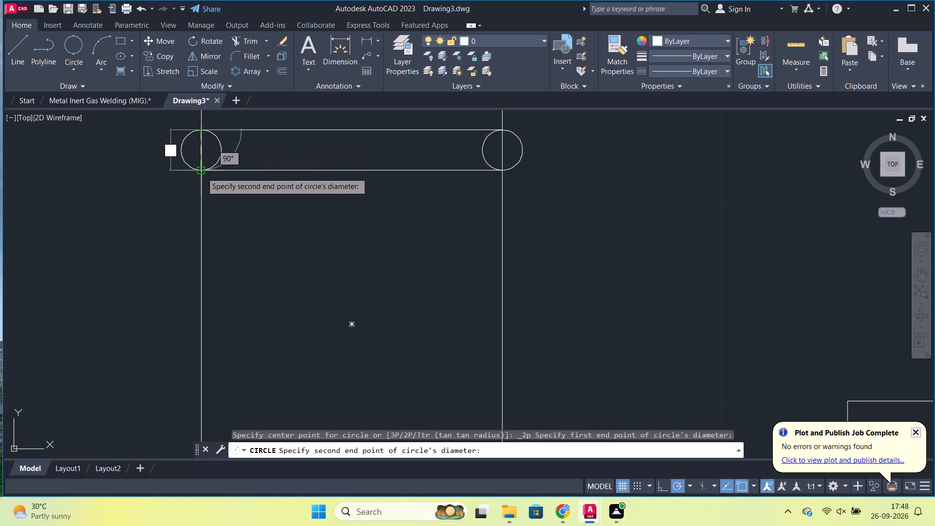
drag(202, 170, 207, 170)
Trim away the inner halves of both circles so the two horizontal lines form a round-ended slot.
scroll(311, 176, down, 1)
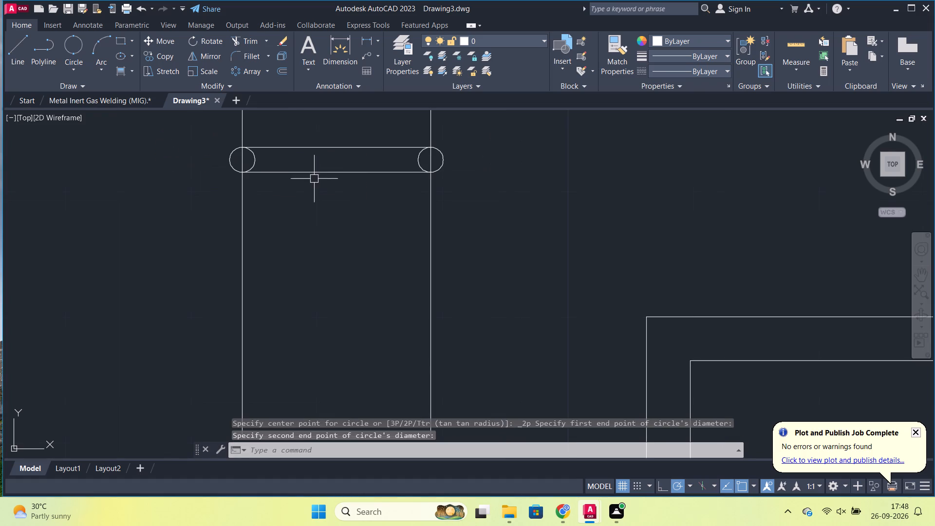
text(TR)
key(Return)
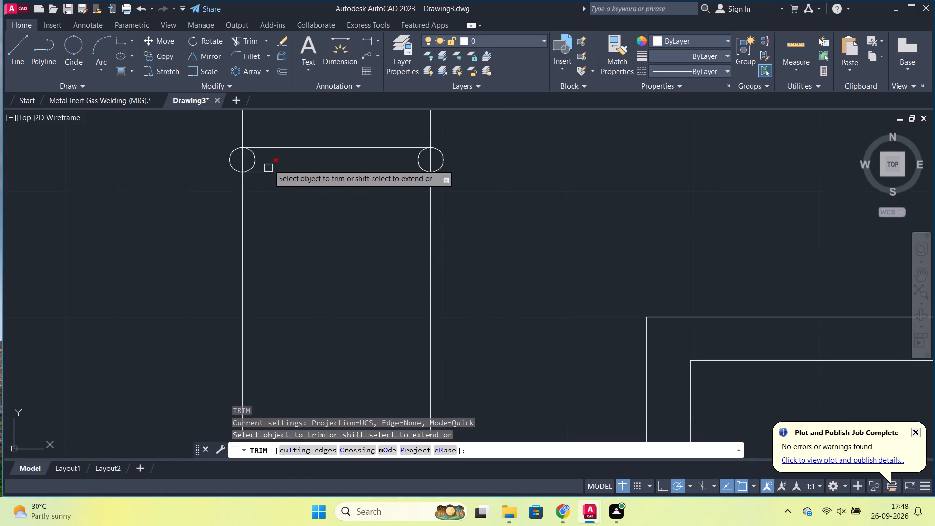
click(257, 158)
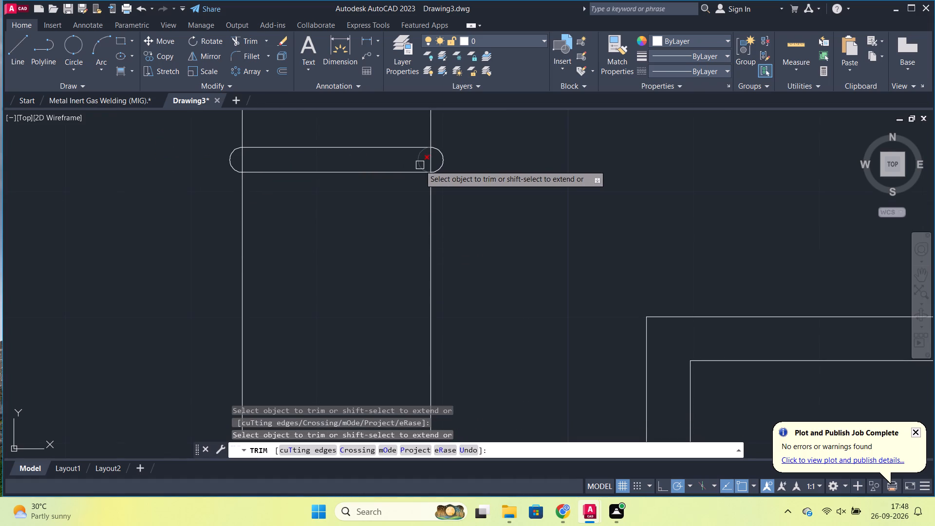
click(425, 164)
key(Escape)
Copy the round-ended slot, without the rectangle, straight down at distances 4, 8, 12 and 16 from the original.
click(495, 223)
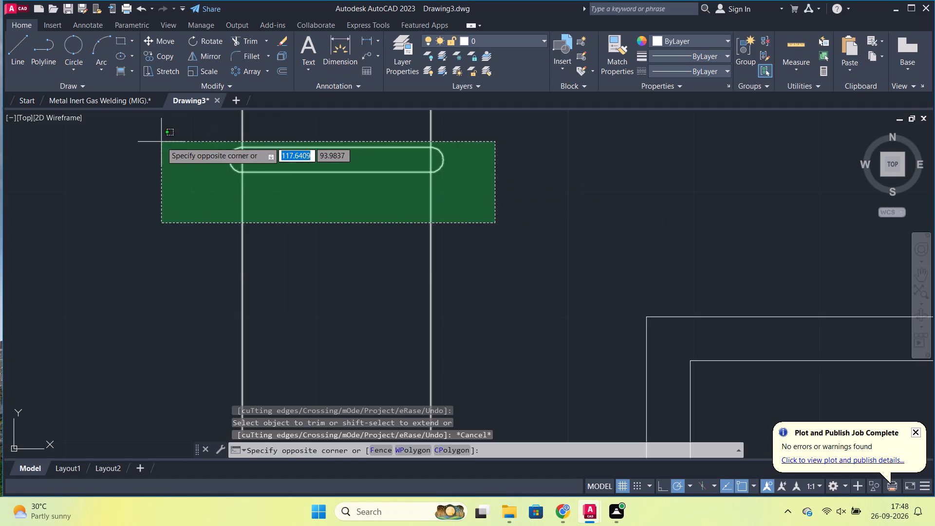
click(166, 144)
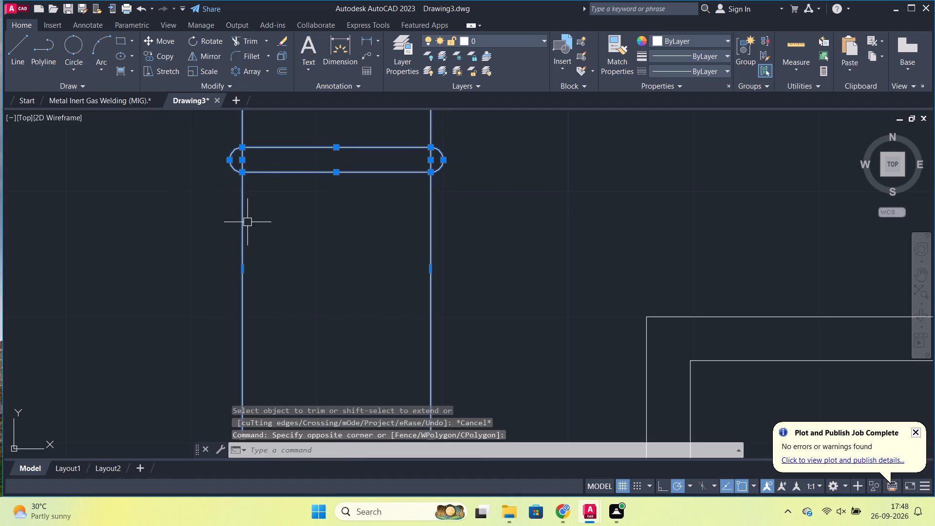
shift+click(244, 231)
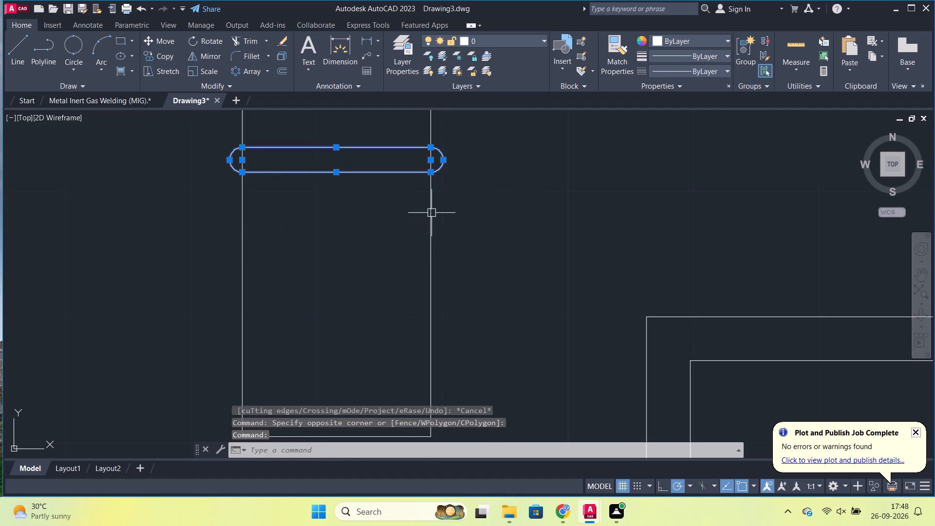
scroll(478, 196, down, 1)
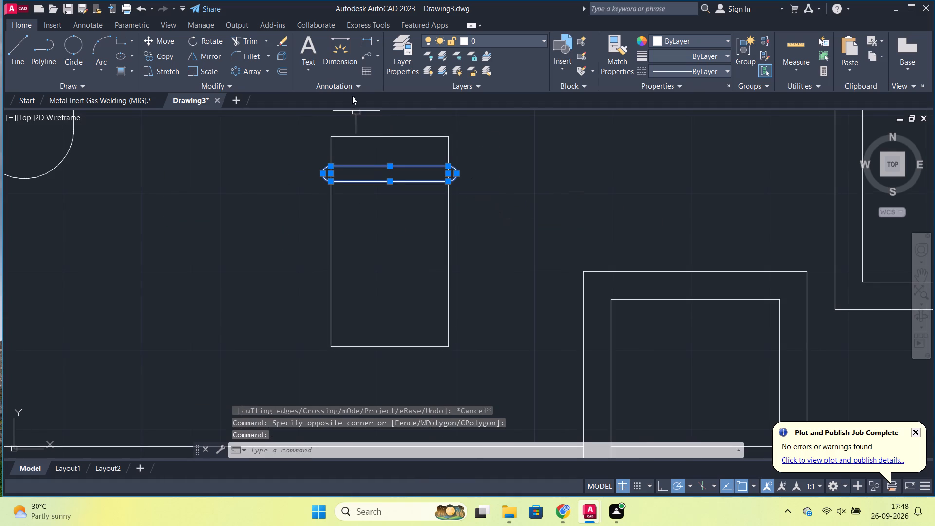
text(CO)
key(Return)
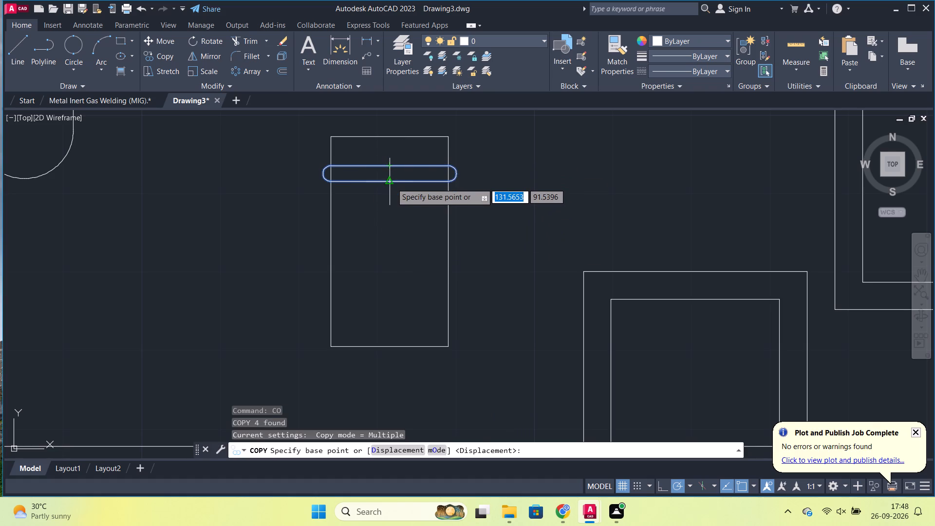
click(392, 183)
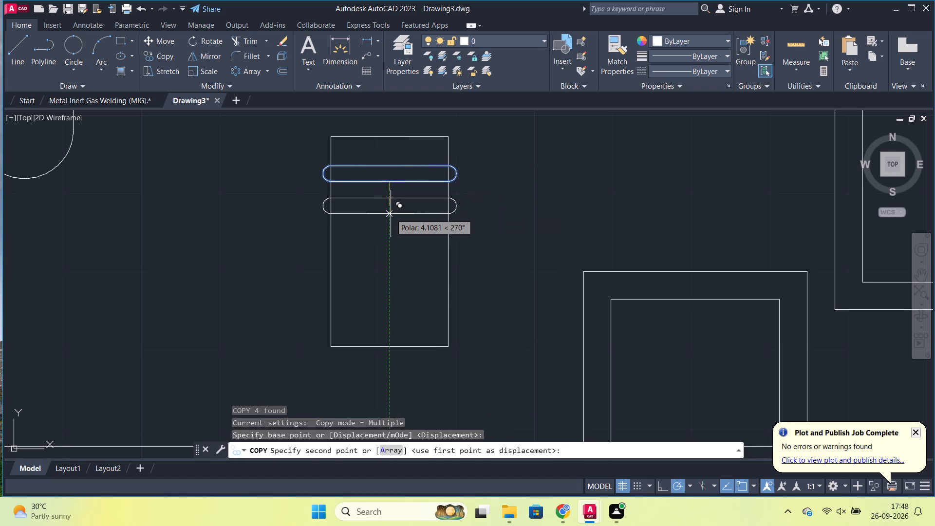
key(4)
key(Return)
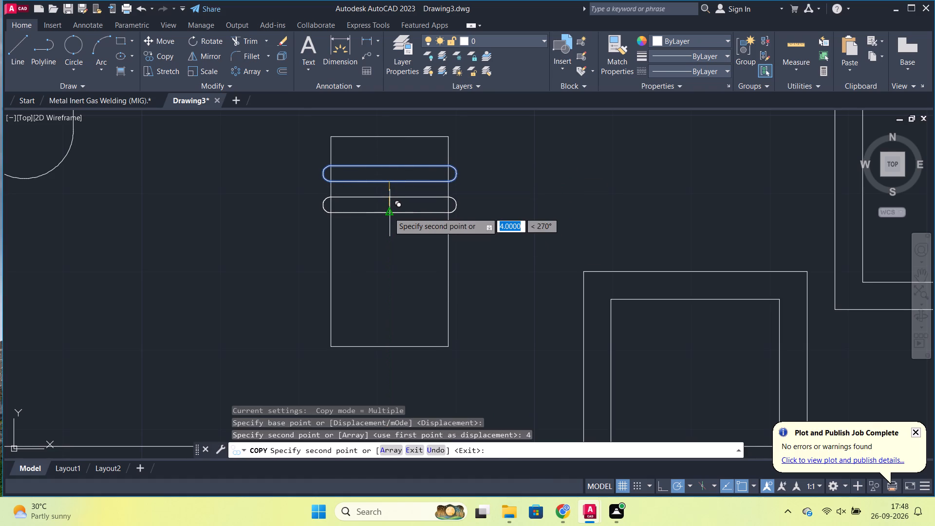
key(8)
key(Return)
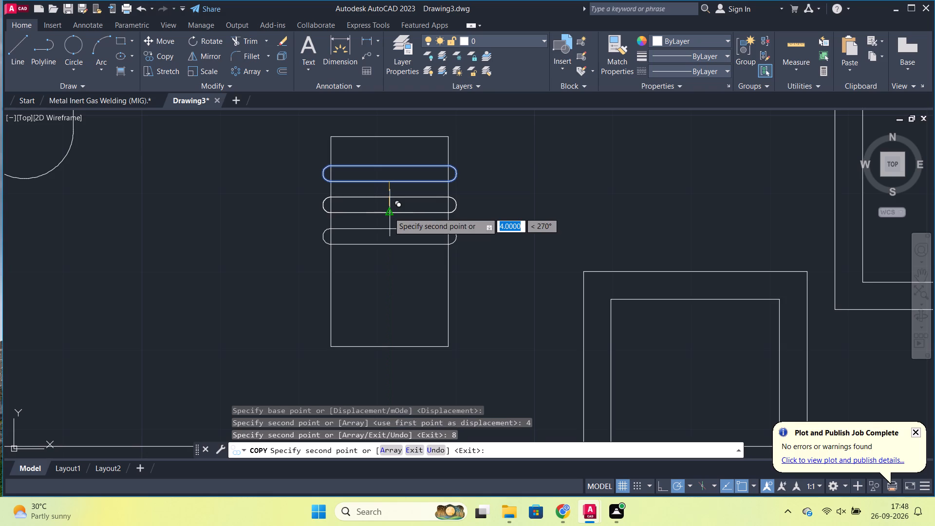
text(12)
key(Return)
text(16)
key(Return)
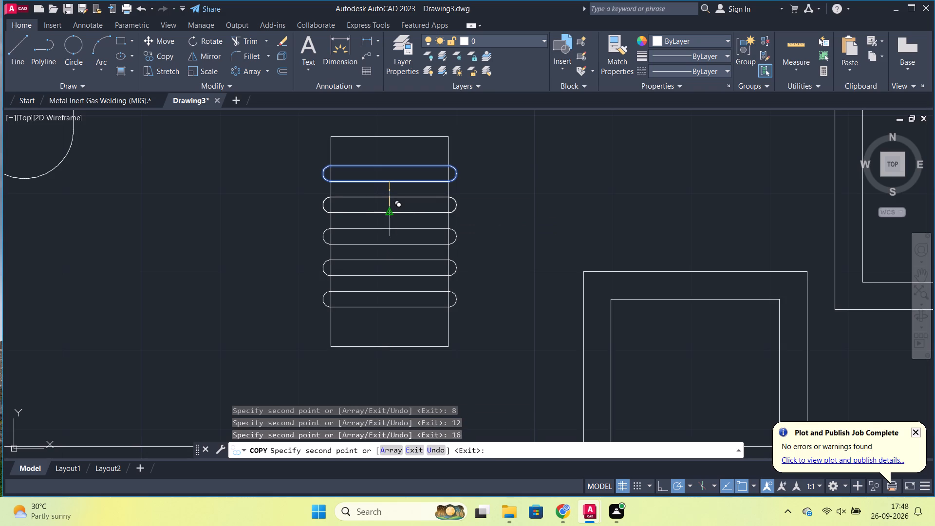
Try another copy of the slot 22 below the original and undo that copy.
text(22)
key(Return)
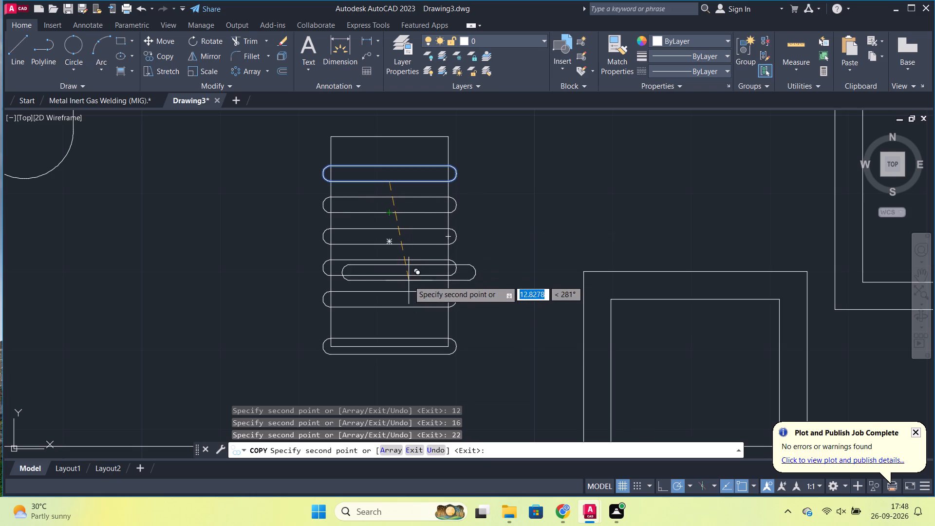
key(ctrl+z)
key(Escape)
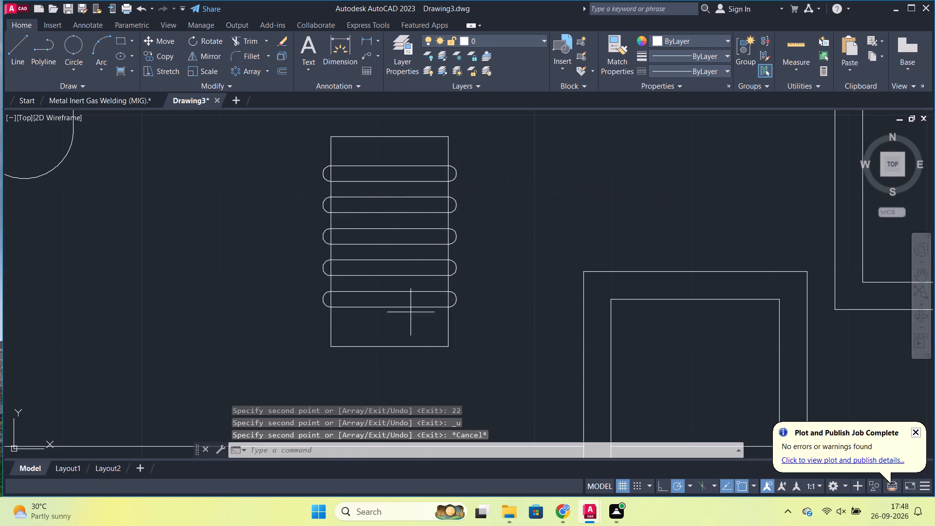
Rotate all five slots slightly counterclockwise about a point to the right of the rectangle, leaving the rectangle unselected.
click(411, 312)
click(393, 161)
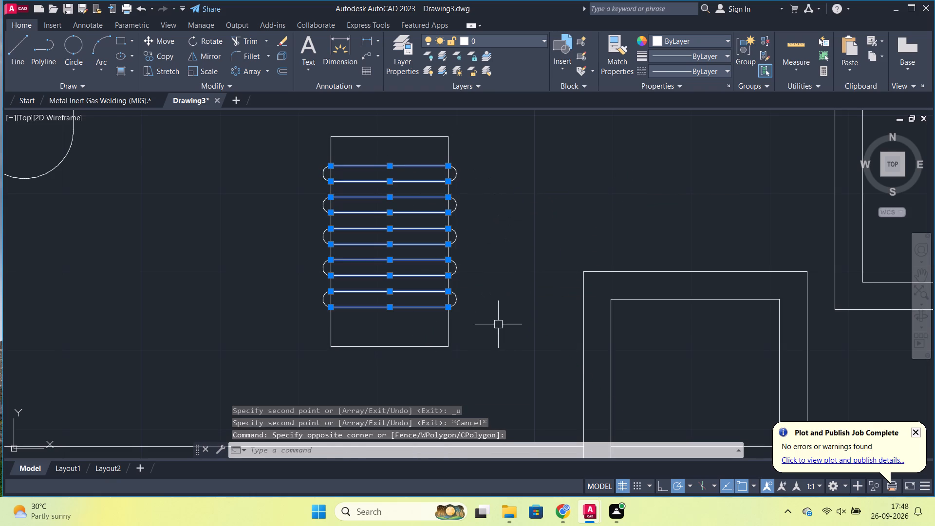
click(498, 325)
click(296, 152)
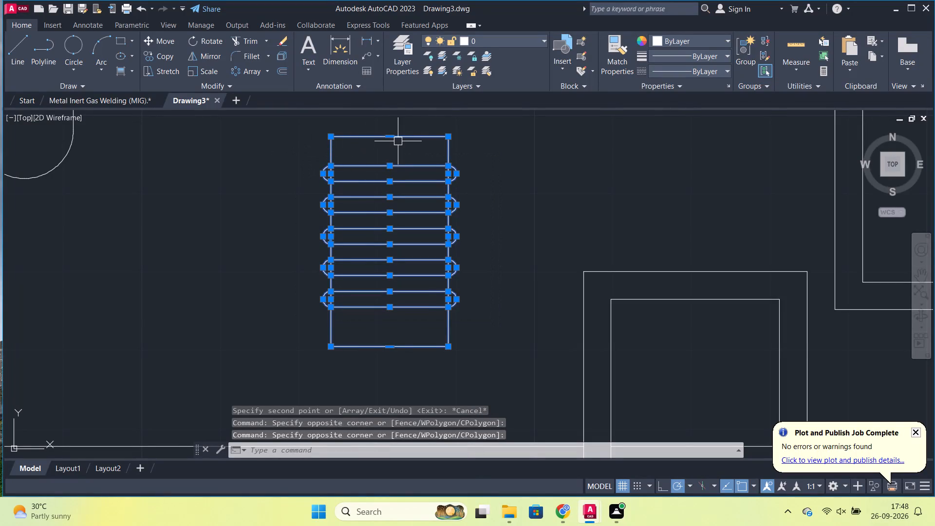
shift+click(408, 139)
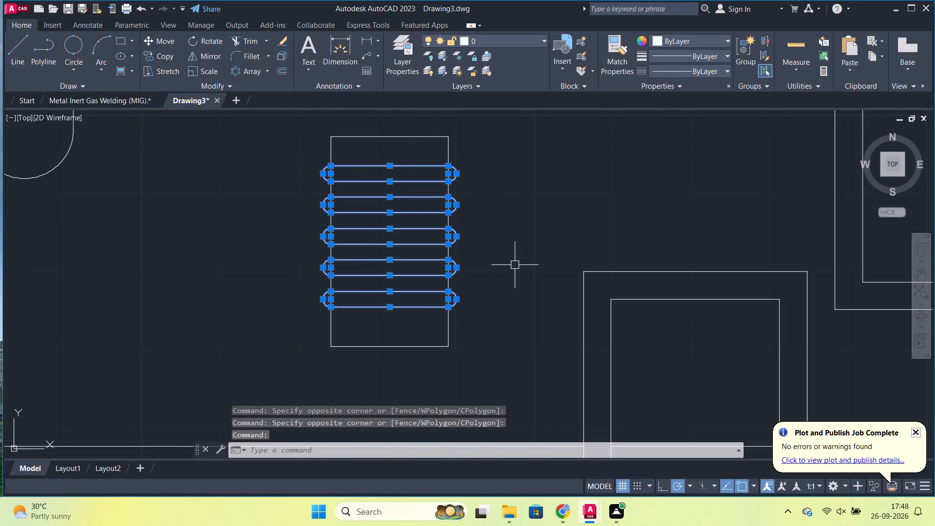
click(209, 40)
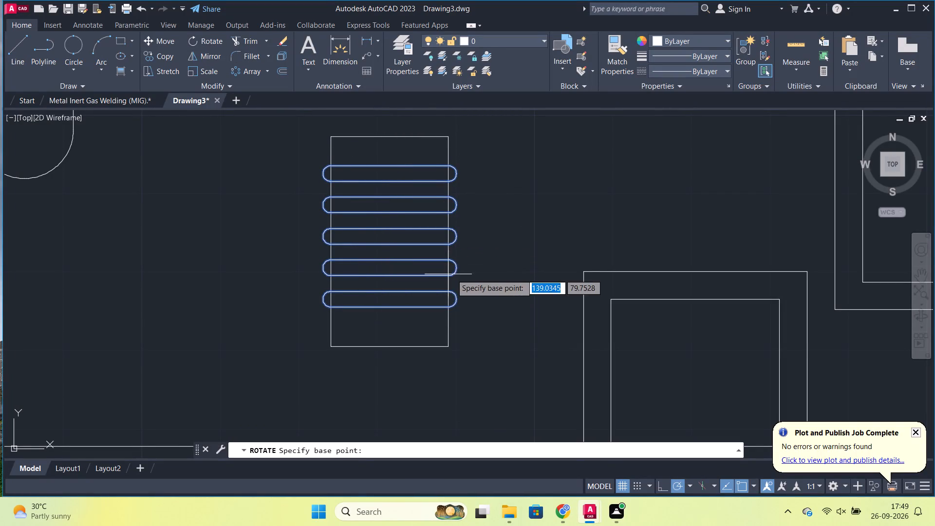
click(527, 223)
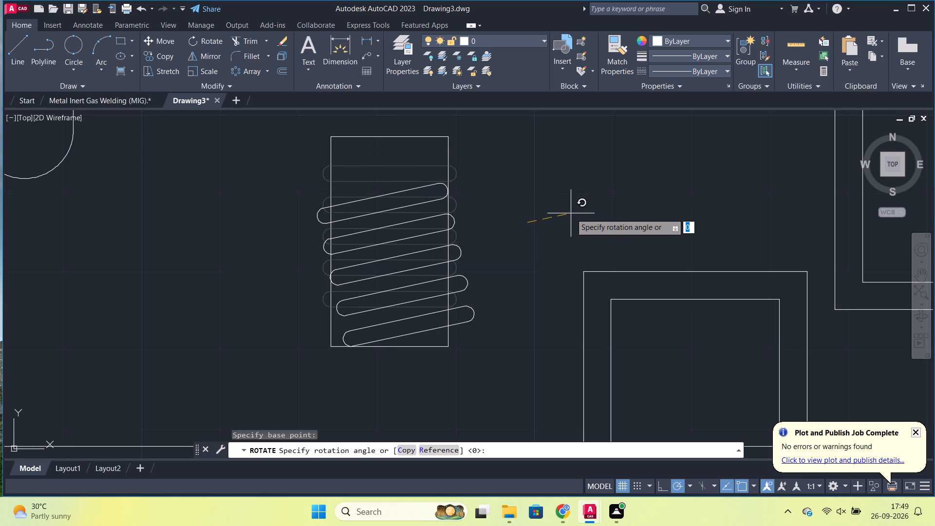
click(571, 213)
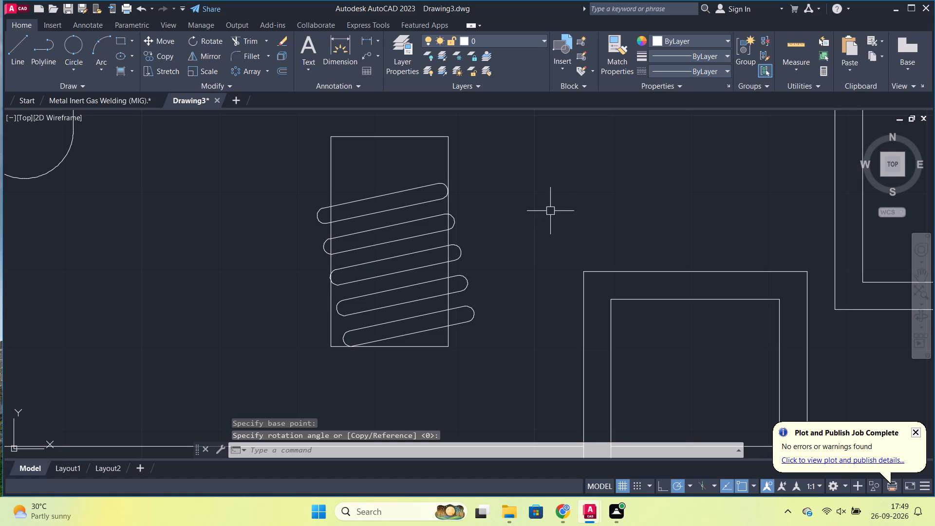
Erase the upright rectangle behind the slanted slots.
click(449, 156)
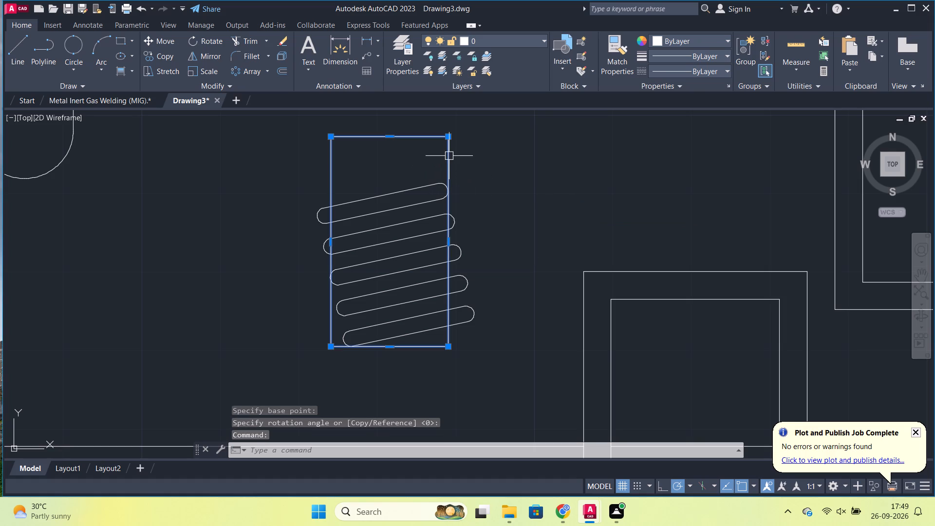
key(e)
key(Return)
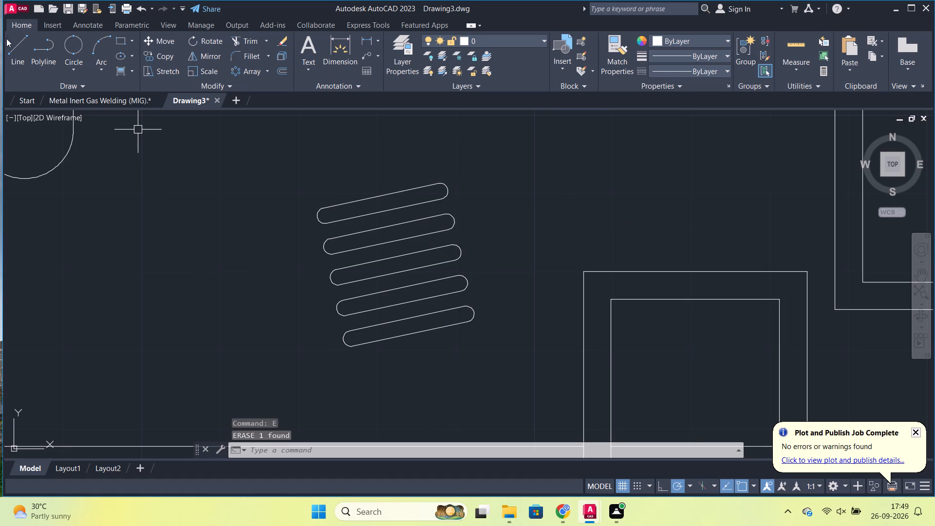
Draw a vertical line about 25 long down the left side of the slots, aligned with the top slot's left end.
click(11, 40)
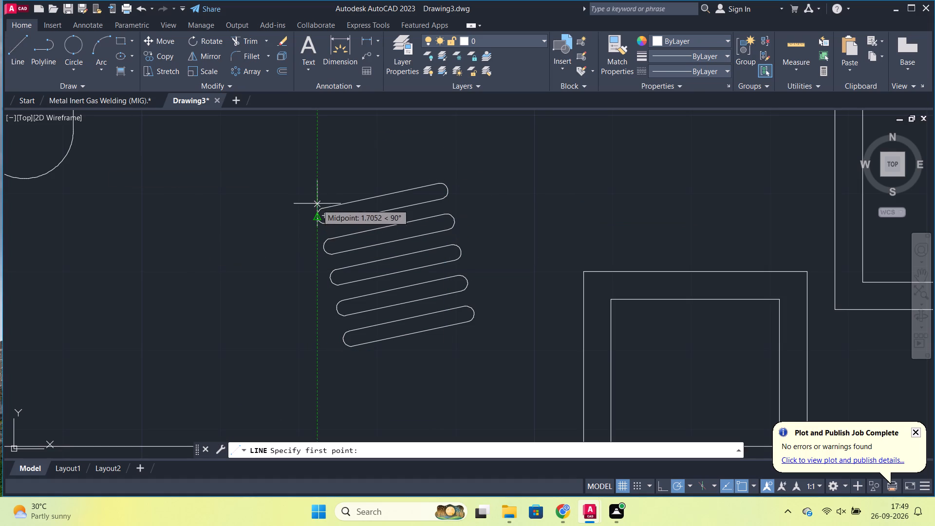
click(318, 171)
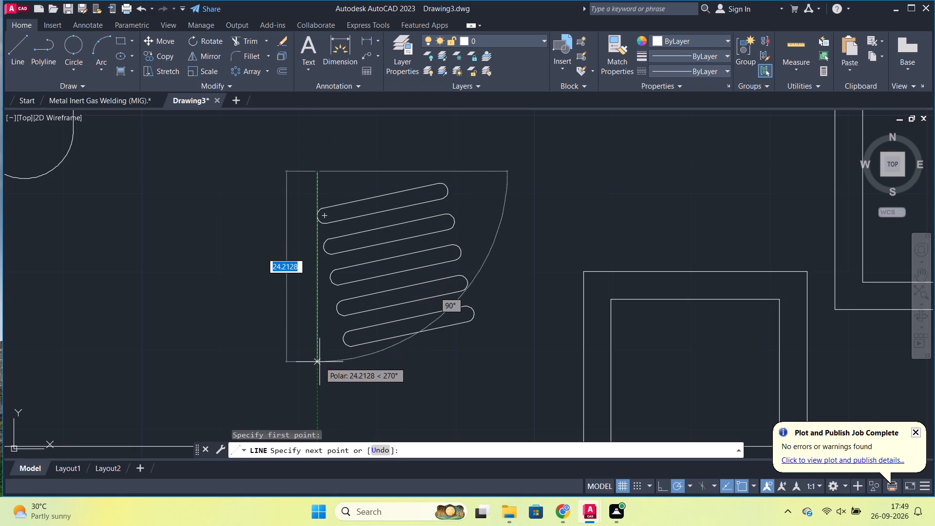
click(319, 370)
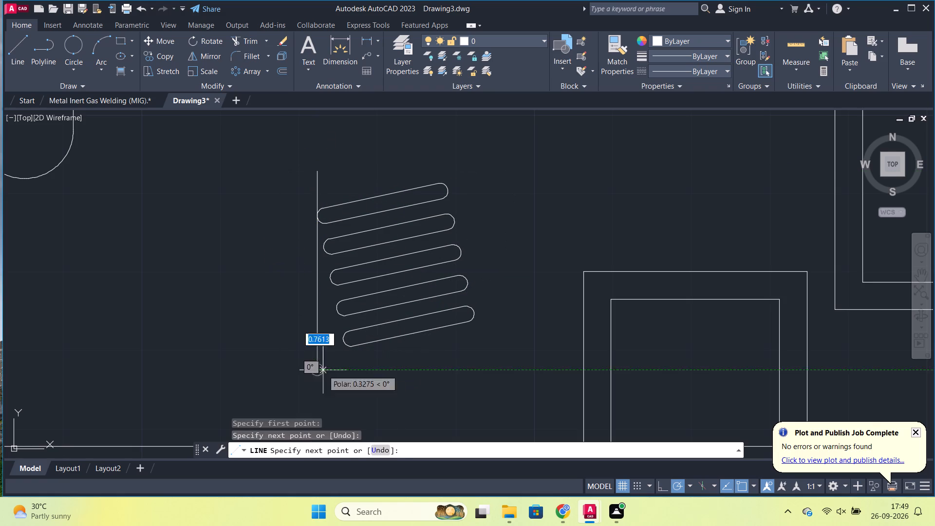
key(Escape)
Draw a vertical line about 23 long upward from the right end of the bottom slot.
key(space)
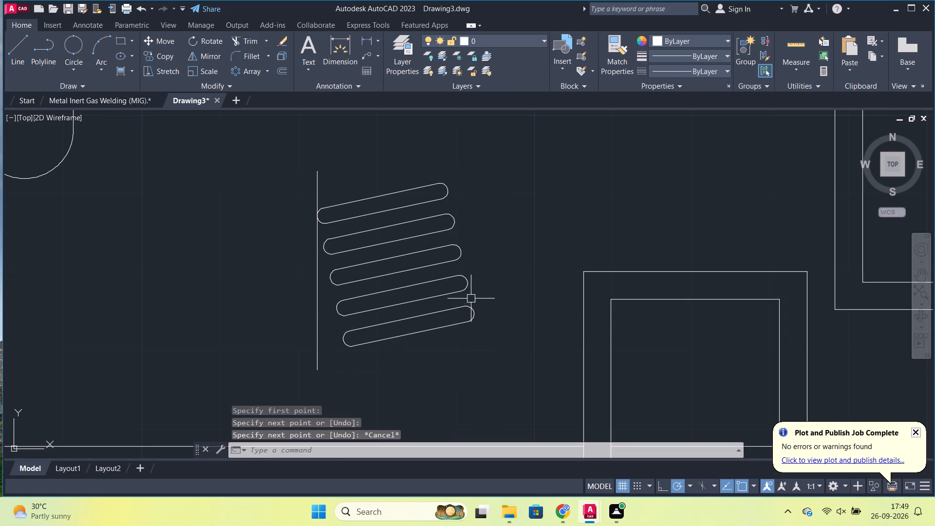
click(473, 314)
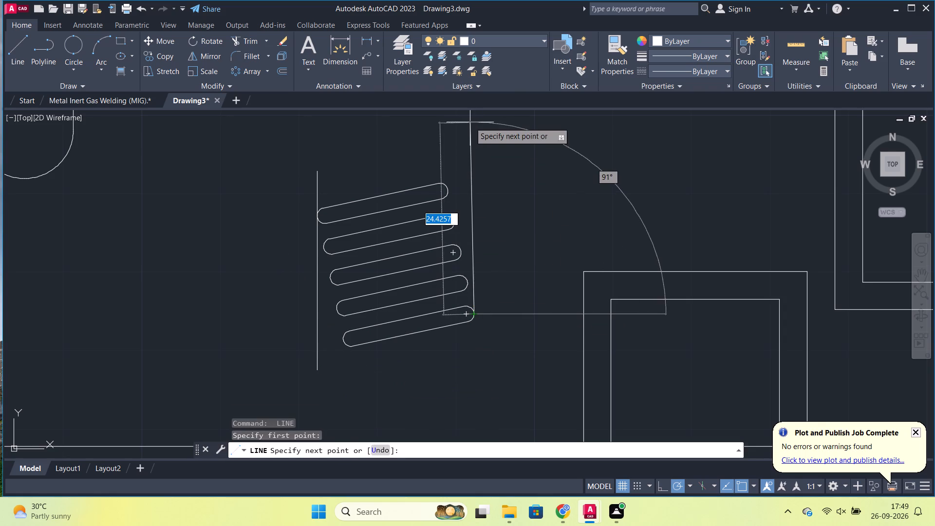
click(472, 131)
scroll(535, 213, down, 2)
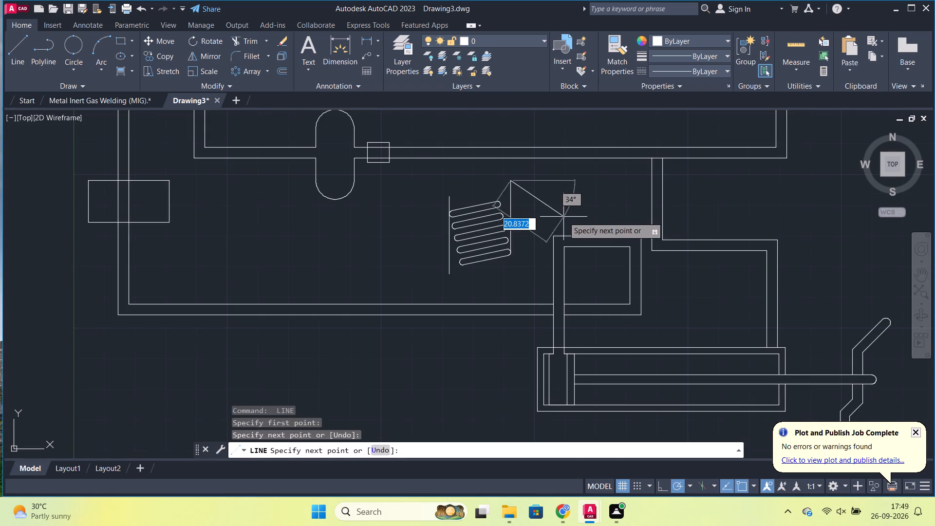
key(Escape)
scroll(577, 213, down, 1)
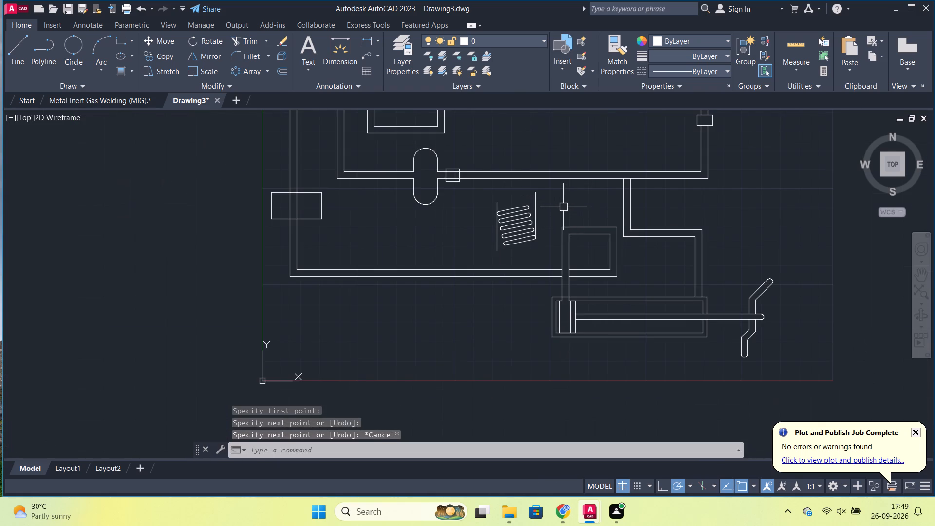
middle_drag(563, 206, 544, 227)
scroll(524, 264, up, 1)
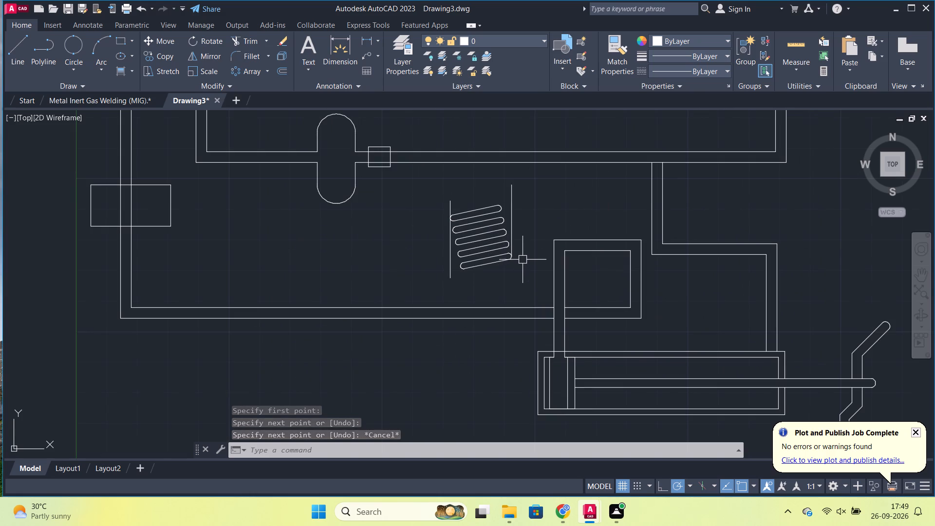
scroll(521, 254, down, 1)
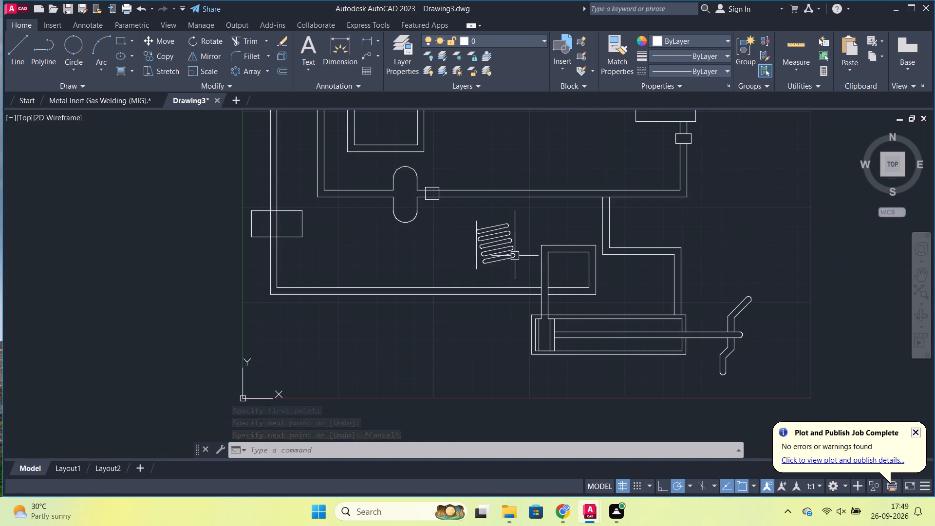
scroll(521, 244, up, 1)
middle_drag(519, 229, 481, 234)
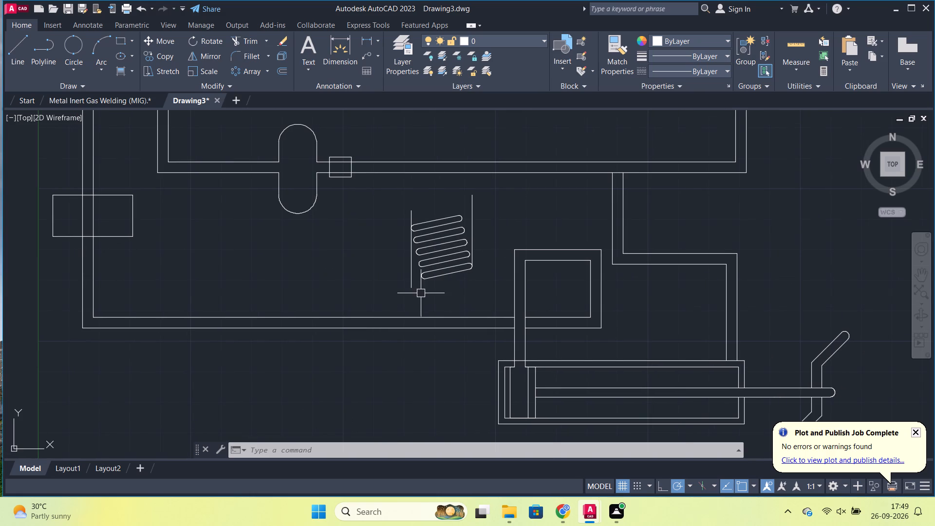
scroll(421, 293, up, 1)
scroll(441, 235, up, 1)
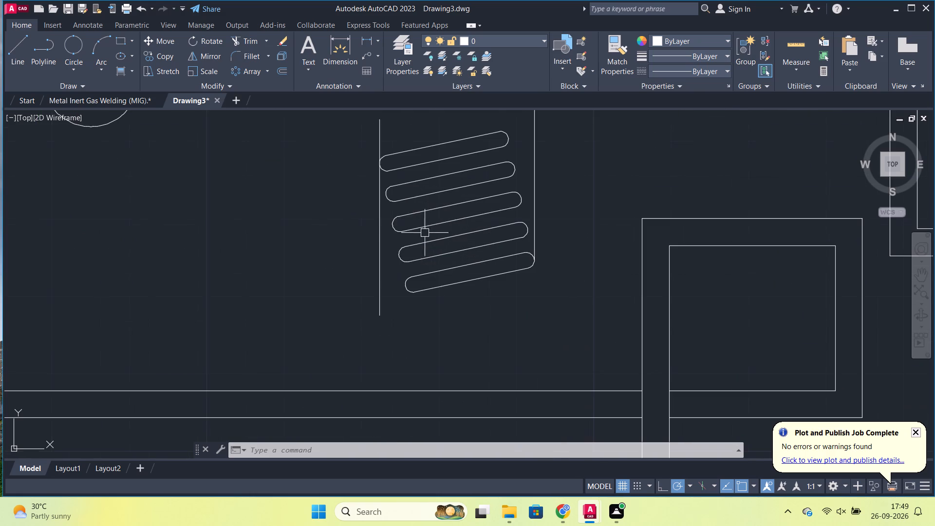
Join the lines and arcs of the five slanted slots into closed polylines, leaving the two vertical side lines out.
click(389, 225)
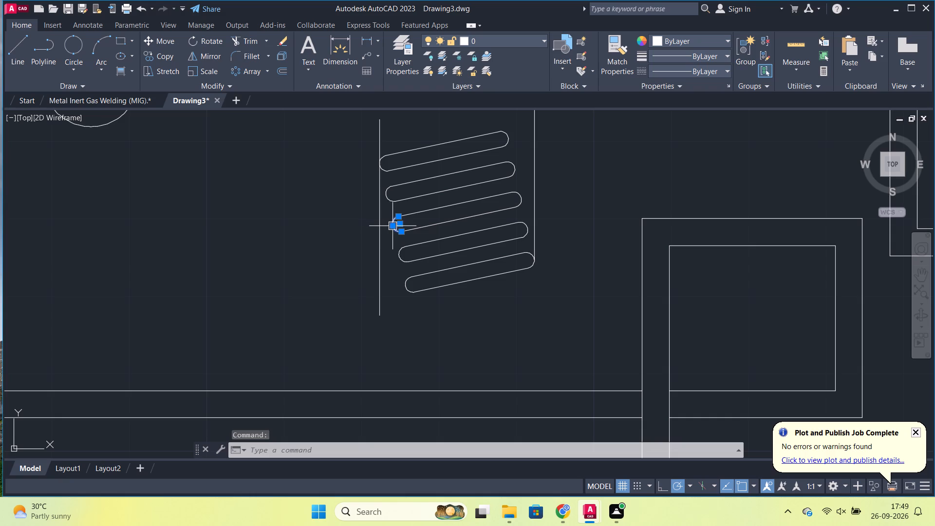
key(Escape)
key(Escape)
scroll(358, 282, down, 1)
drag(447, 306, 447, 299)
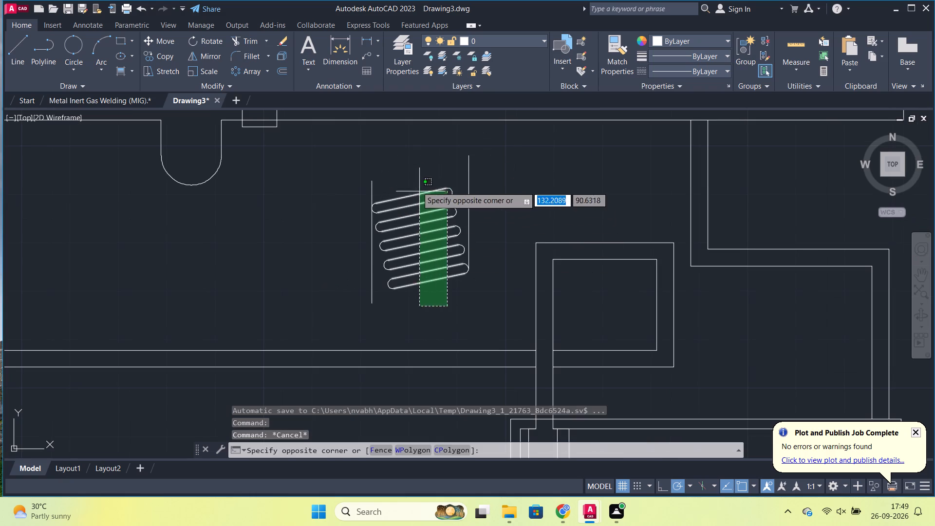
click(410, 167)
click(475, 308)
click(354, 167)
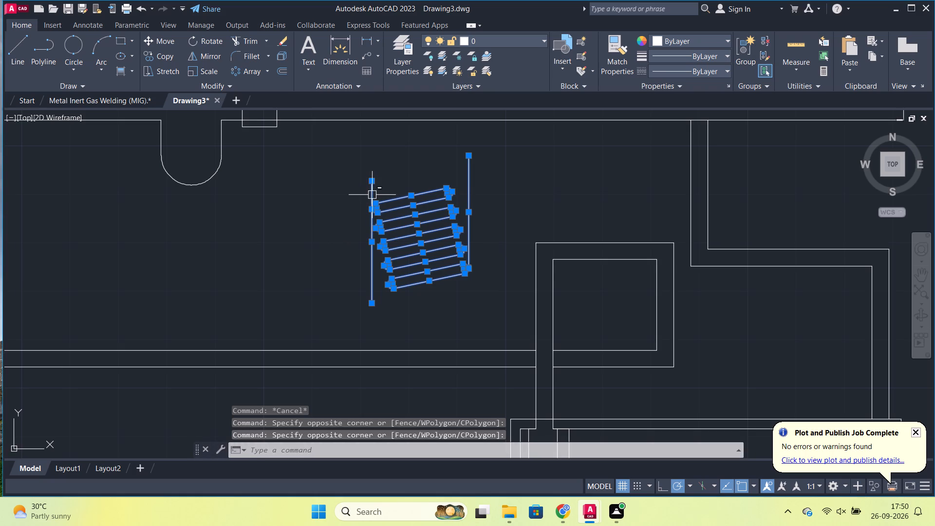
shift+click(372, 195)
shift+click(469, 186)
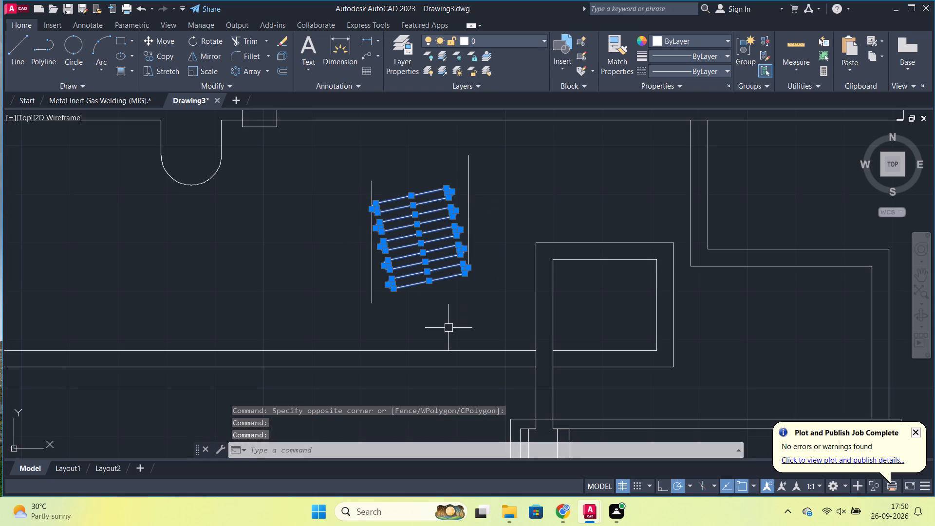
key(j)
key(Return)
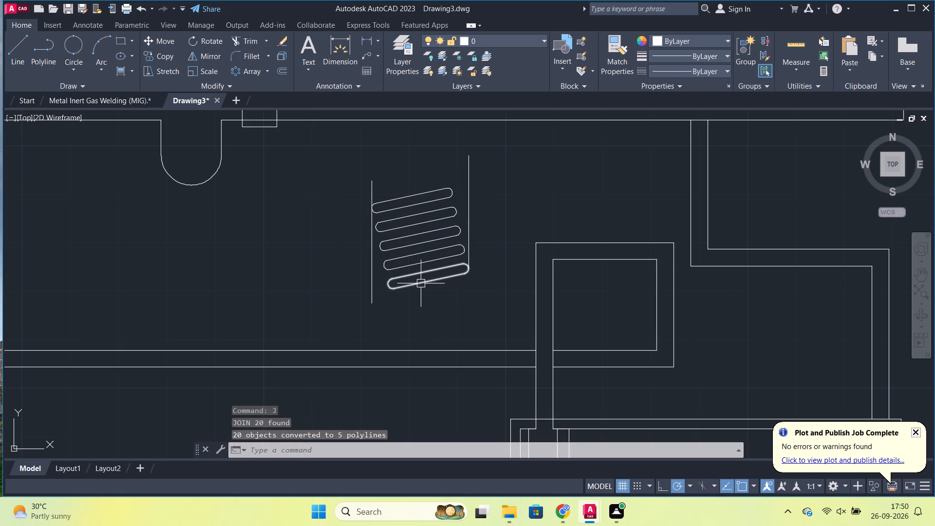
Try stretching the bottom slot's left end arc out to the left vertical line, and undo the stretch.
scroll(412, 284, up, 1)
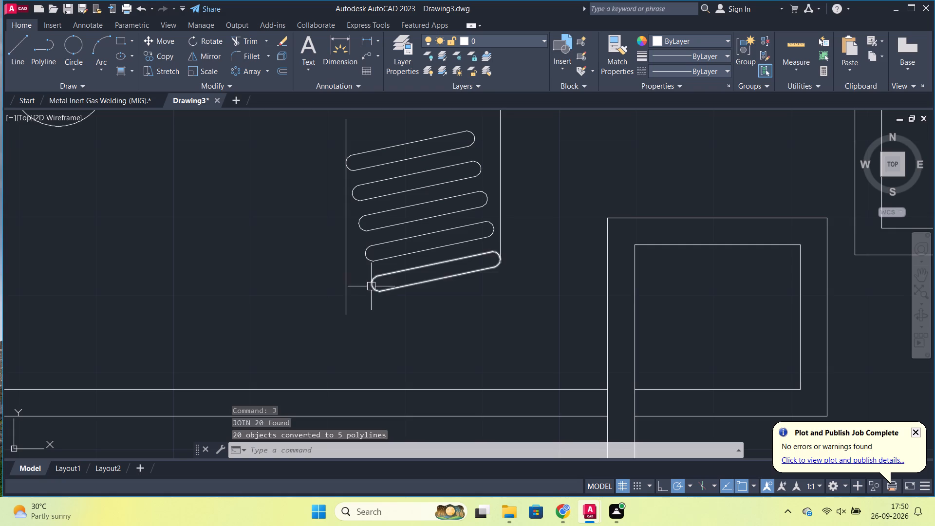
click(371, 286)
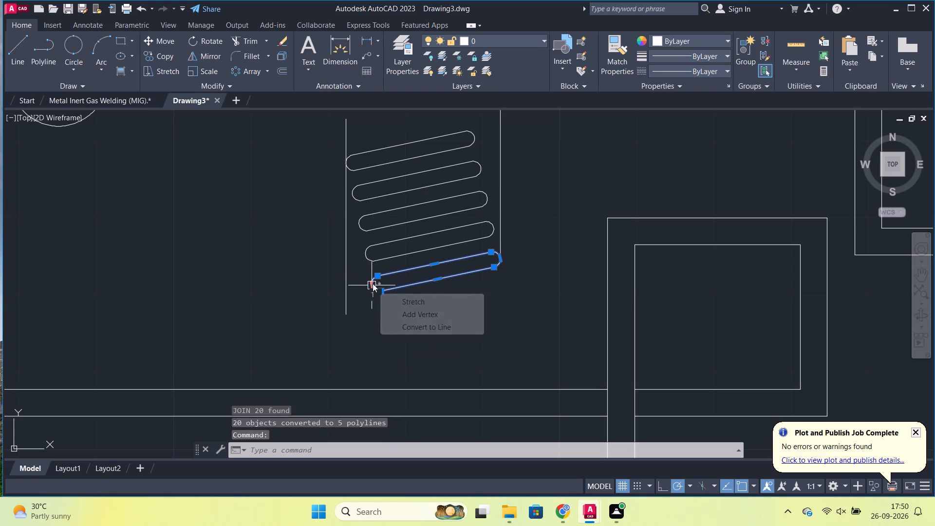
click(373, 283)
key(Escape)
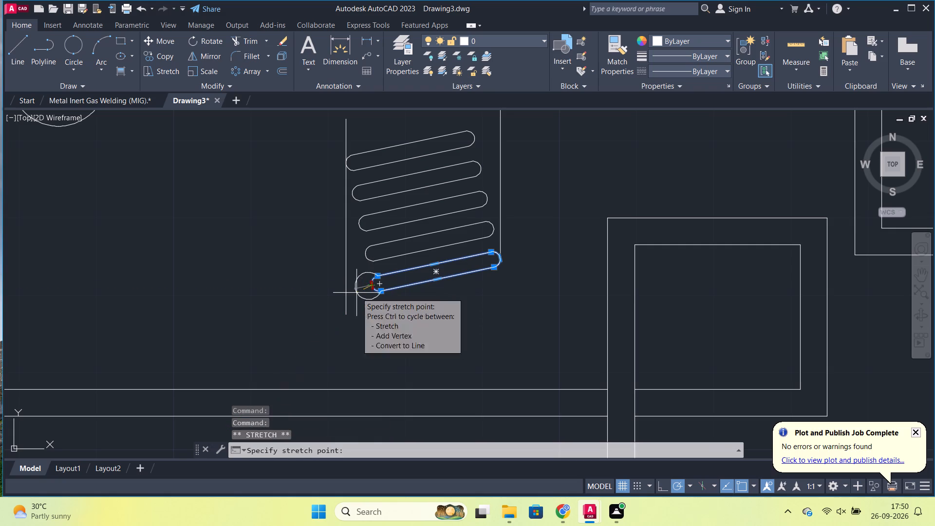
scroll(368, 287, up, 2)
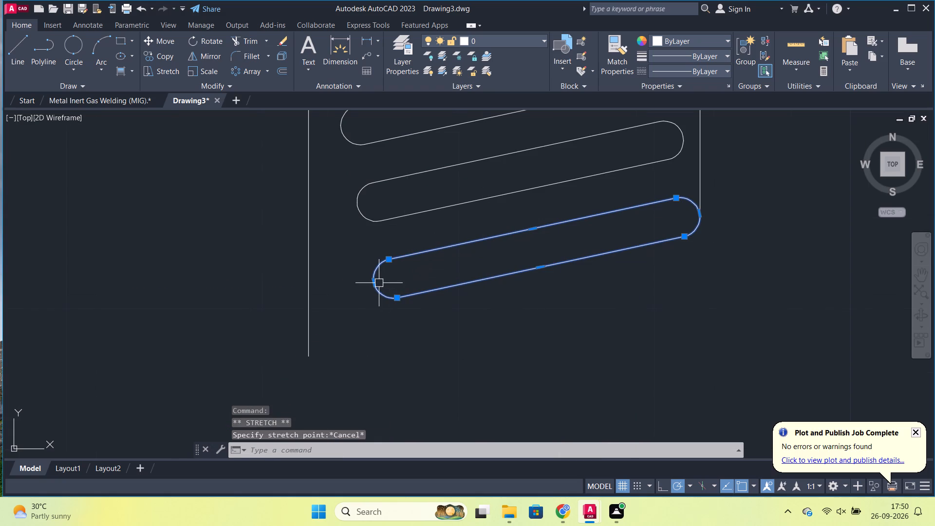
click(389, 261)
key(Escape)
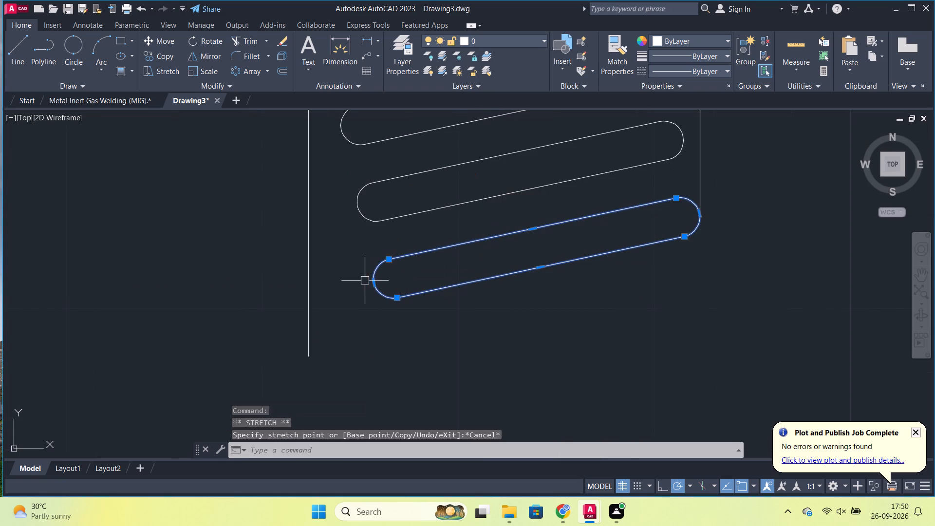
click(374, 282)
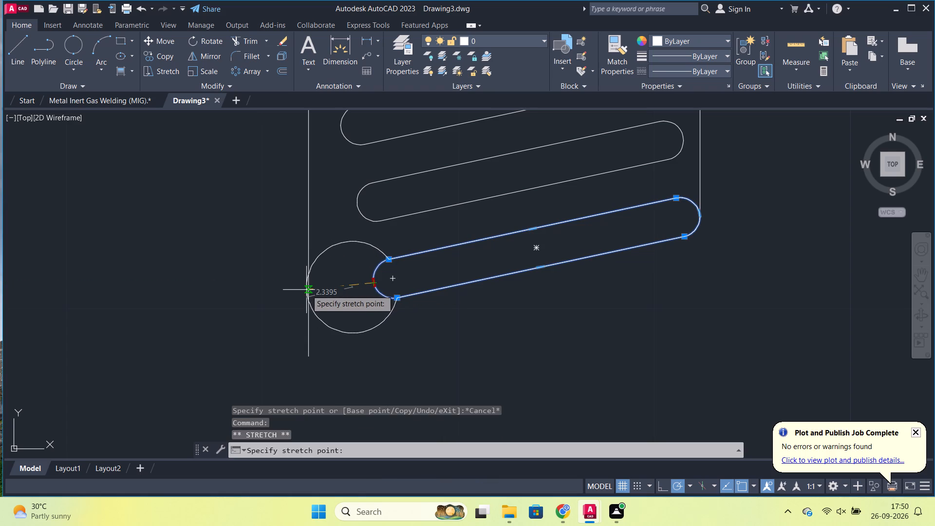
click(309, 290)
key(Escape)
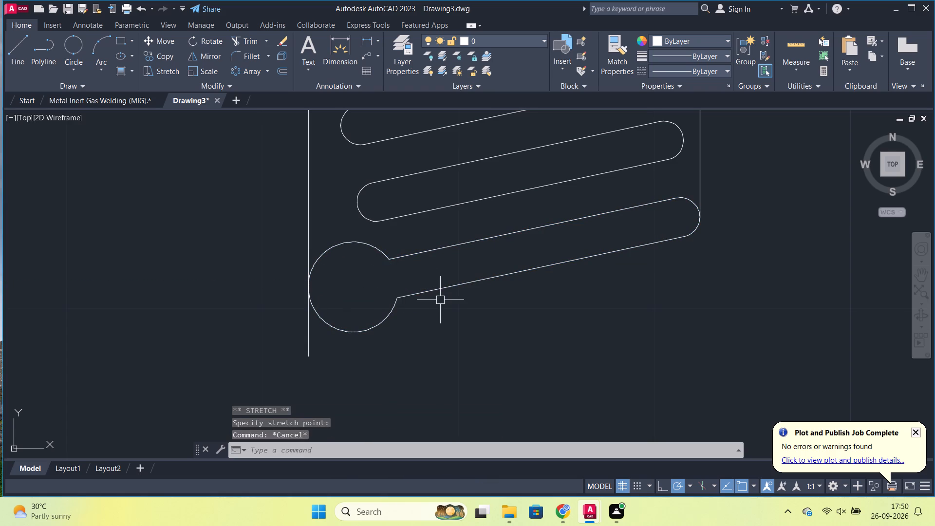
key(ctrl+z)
Erase the vertical line on the right side of the slanted slots.
scroll(456, 293, down, 2)
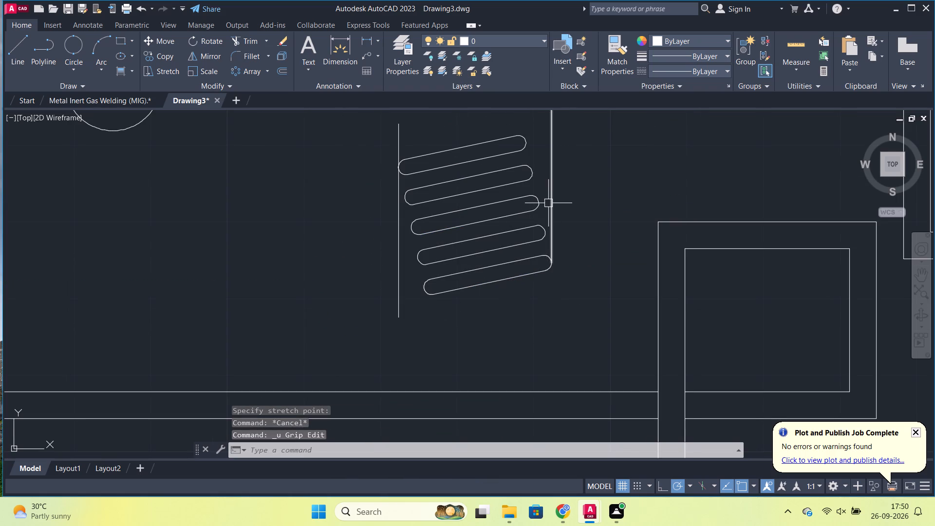
click(548, 203)
key(e)
key(Return)
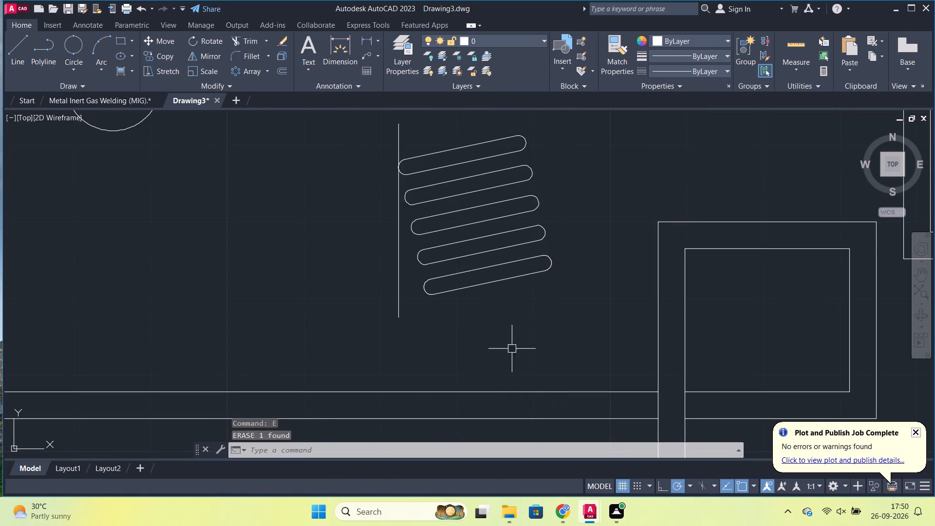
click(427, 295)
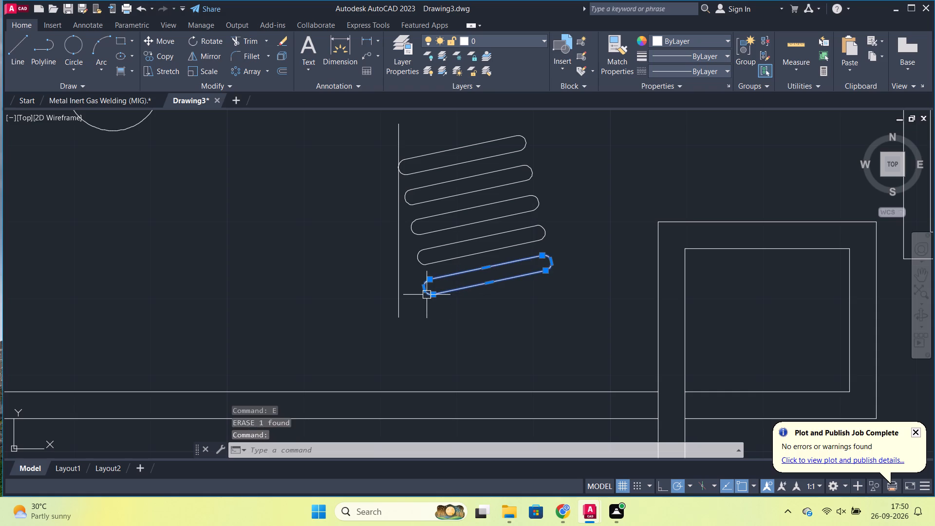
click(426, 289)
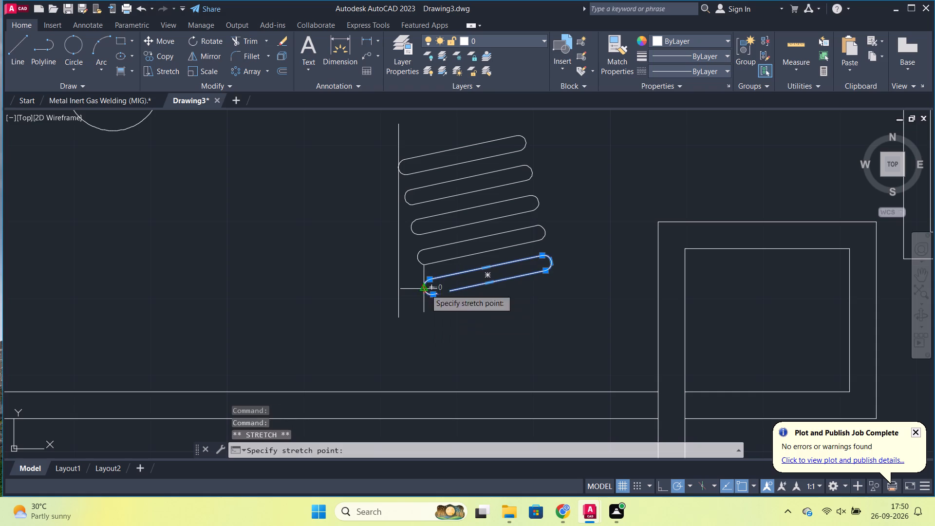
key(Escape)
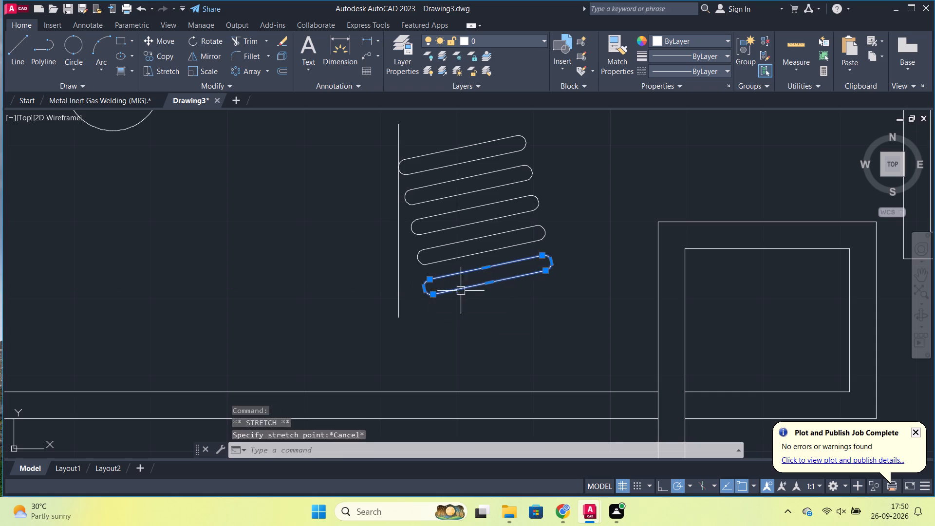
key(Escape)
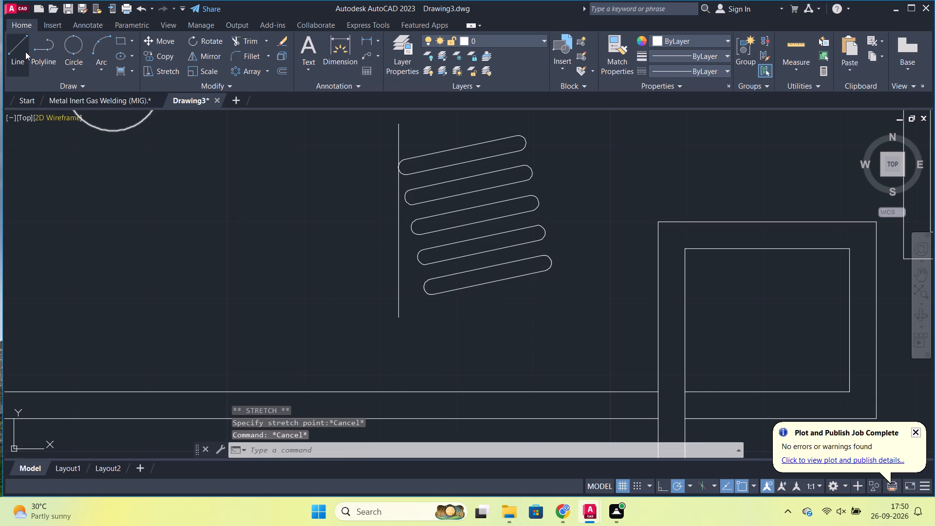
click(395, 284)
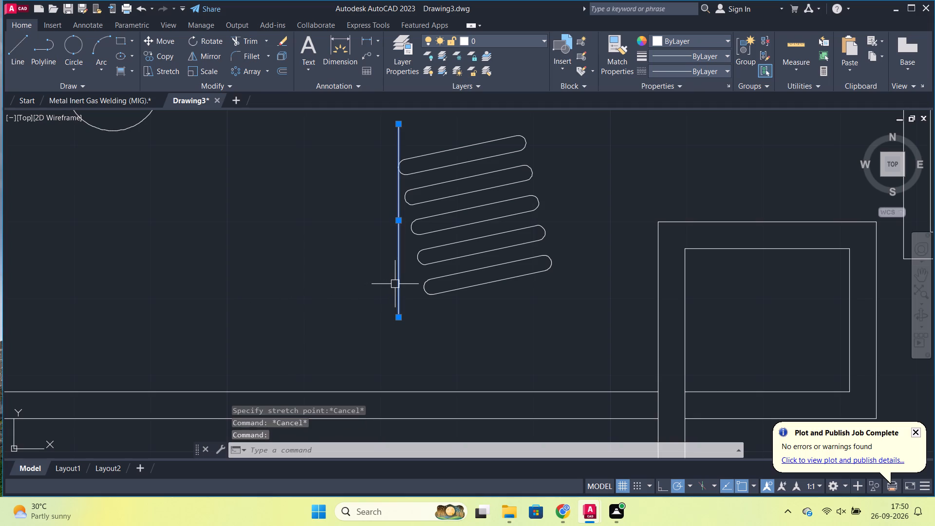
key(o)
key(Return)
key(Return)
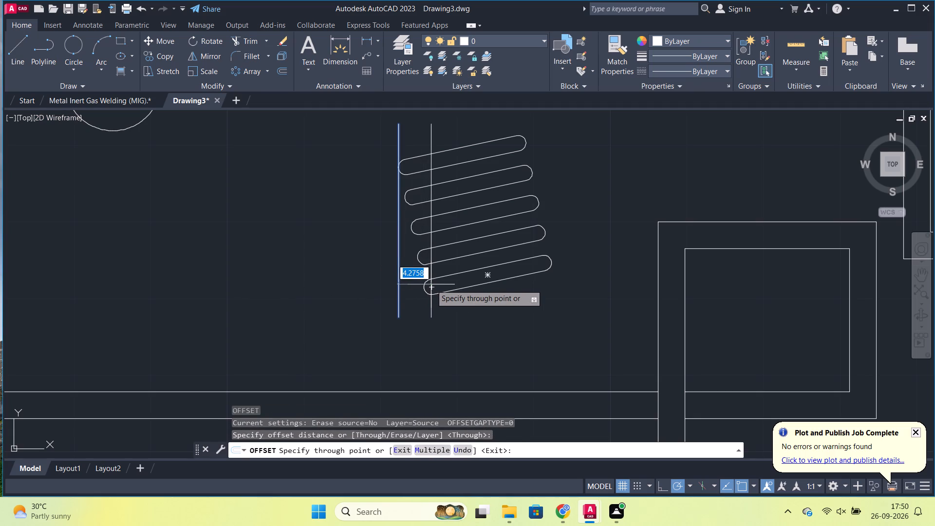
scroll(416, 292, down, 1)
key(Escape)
Erase all five slanted slots together with the remaining vertical line on their left side.
scroll(416, 292, down, 1)
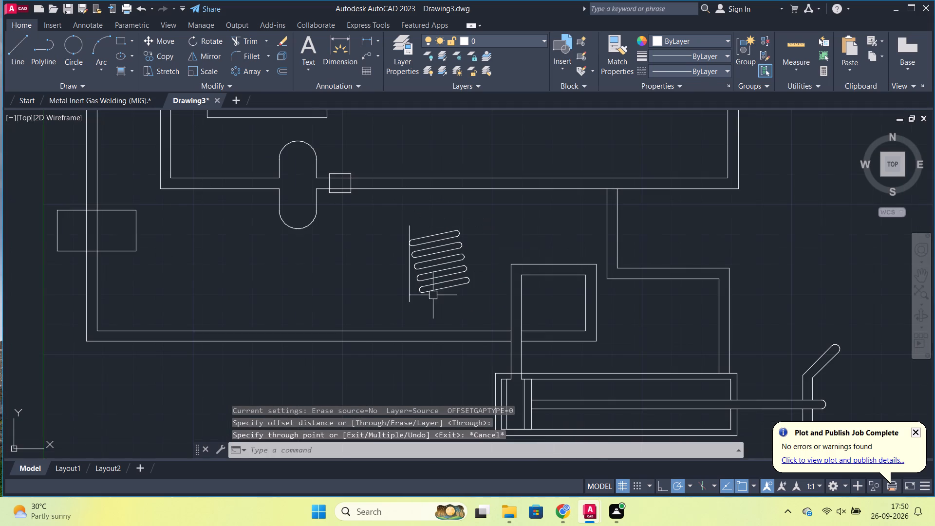
click(387, 208)
click(478, 303)
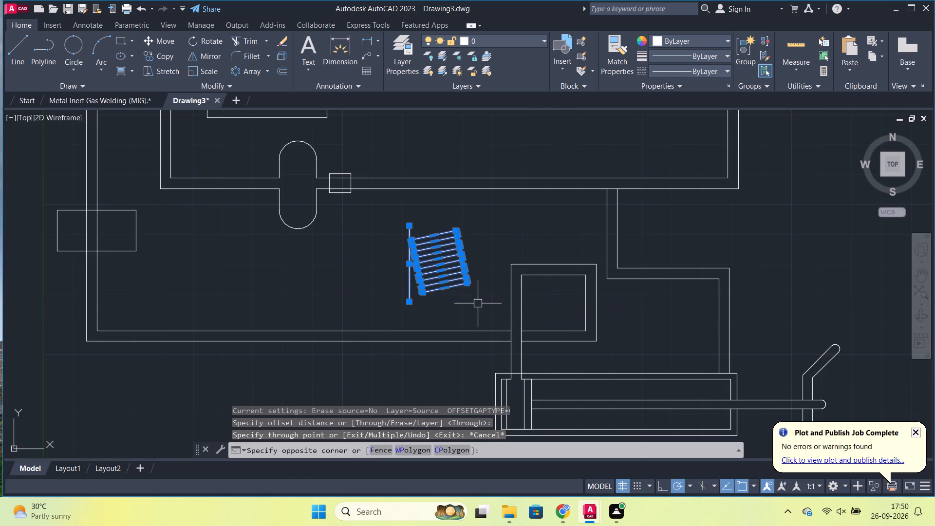
key(e)
key(Return)
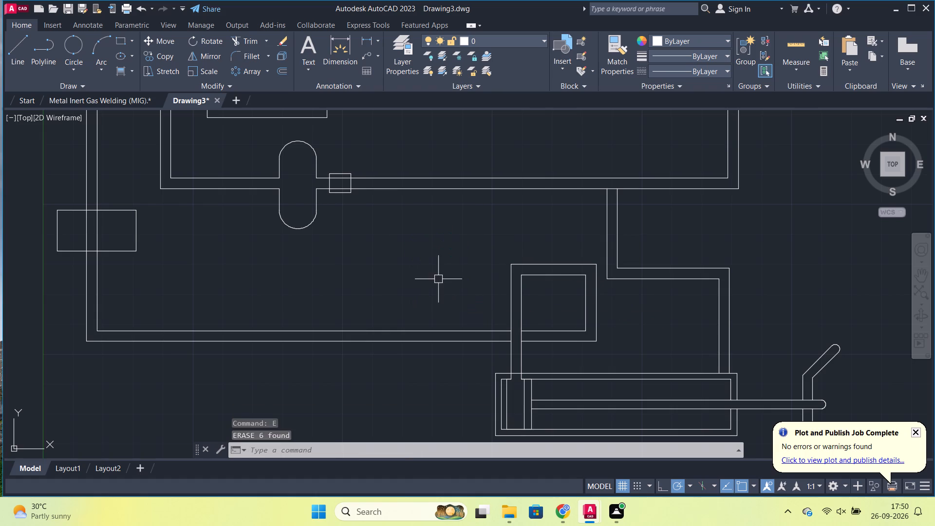
Draw an upright rectangle about 13 wide by 26 high where the slanted slots were.
click(115, 44)
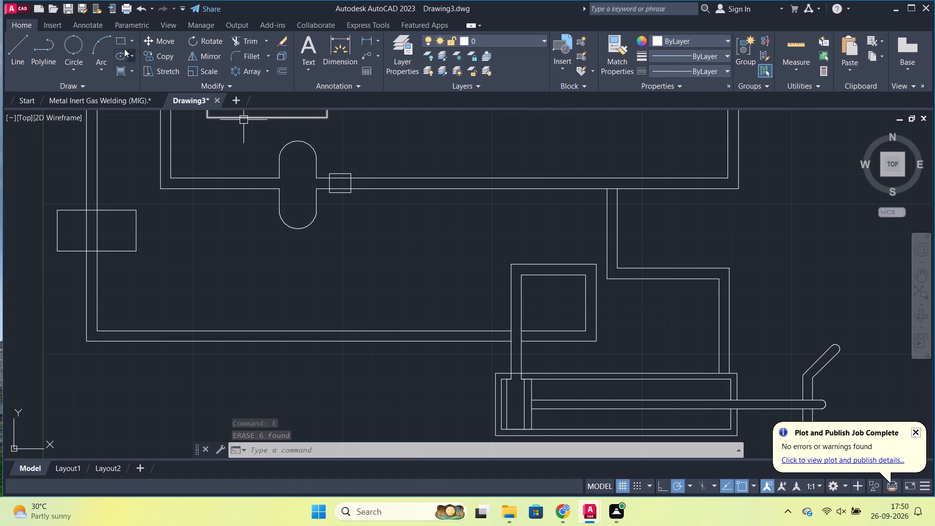
click(121, 43)
click(404, 221)
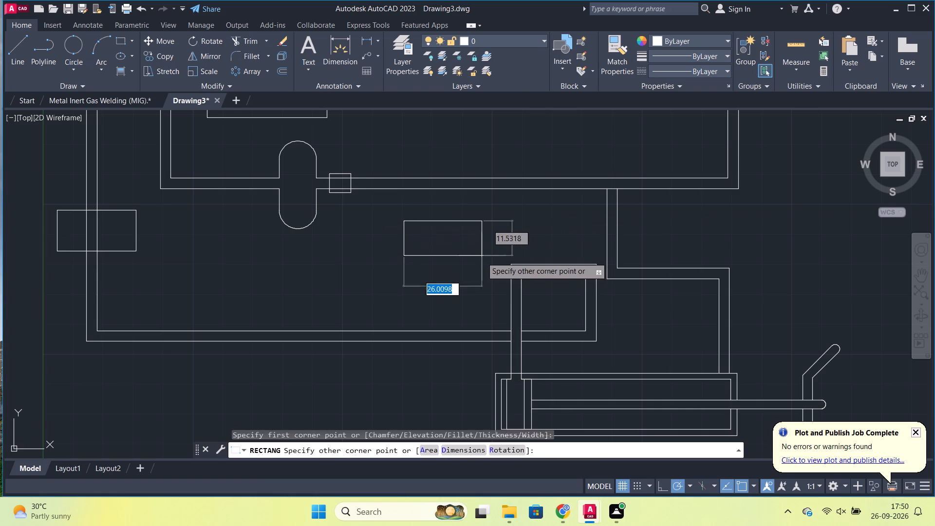
click(444, 298)
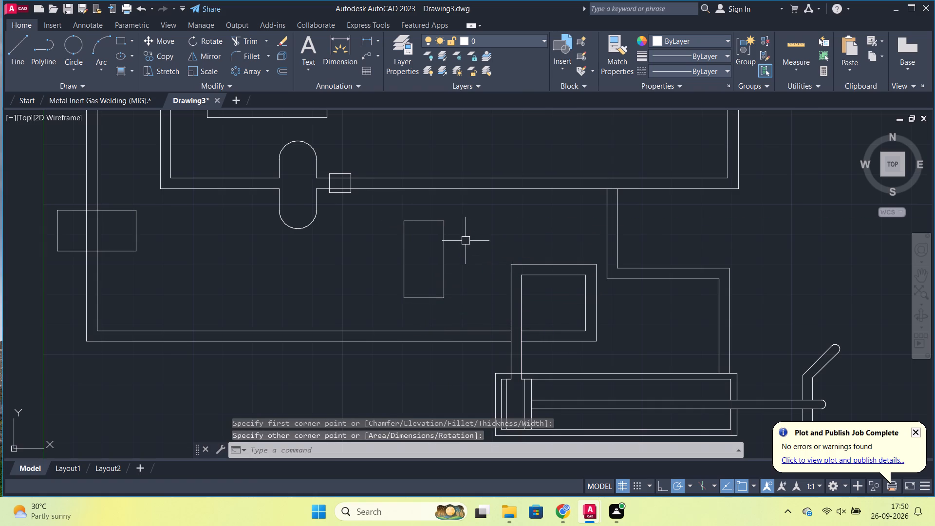
Draw a stepped line from the far-left rectangle's right edge: rightward, down about 19, and rightward to the upright rectangle's left edge.
click(18, 47)
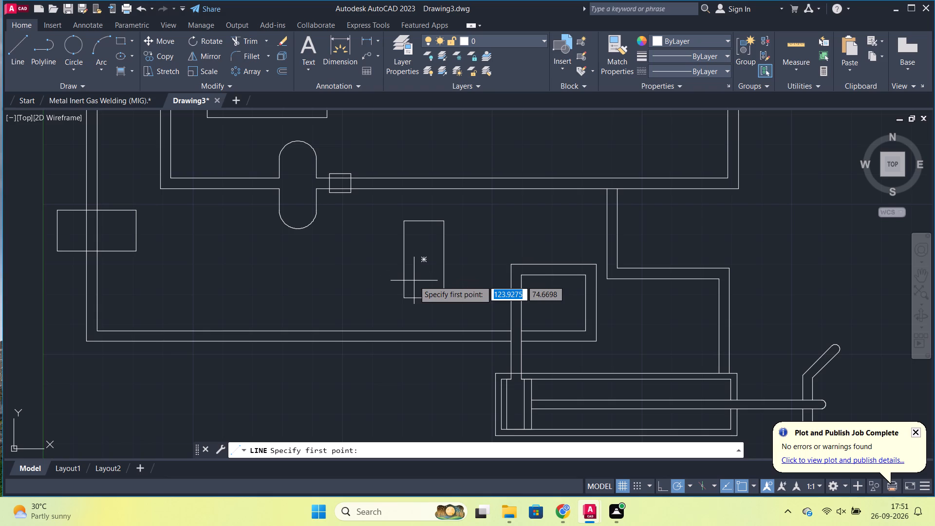
scroll(162, 268, down, 2)
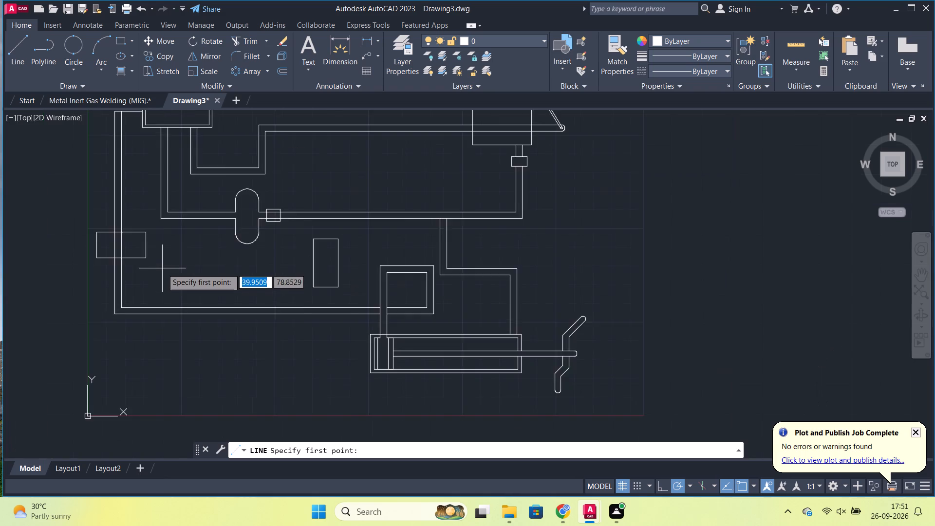
click(152, 251)
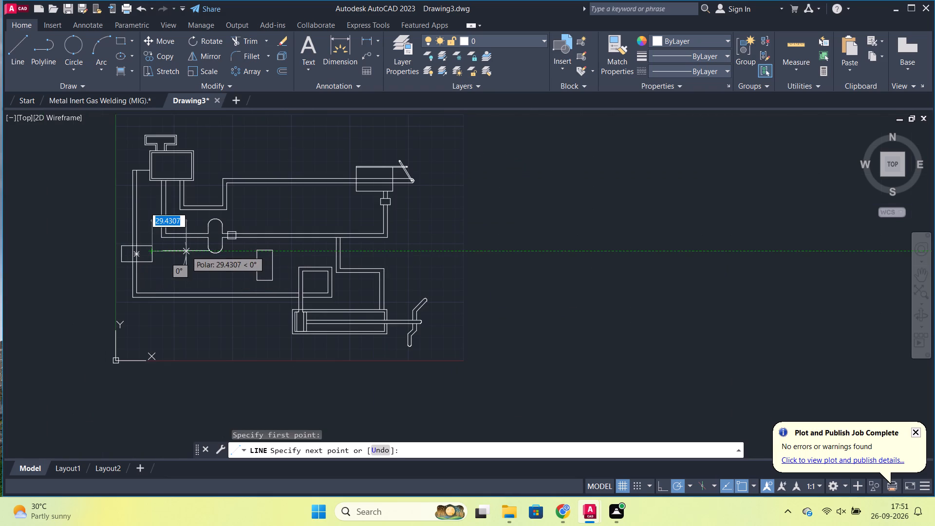
click(177, 249)
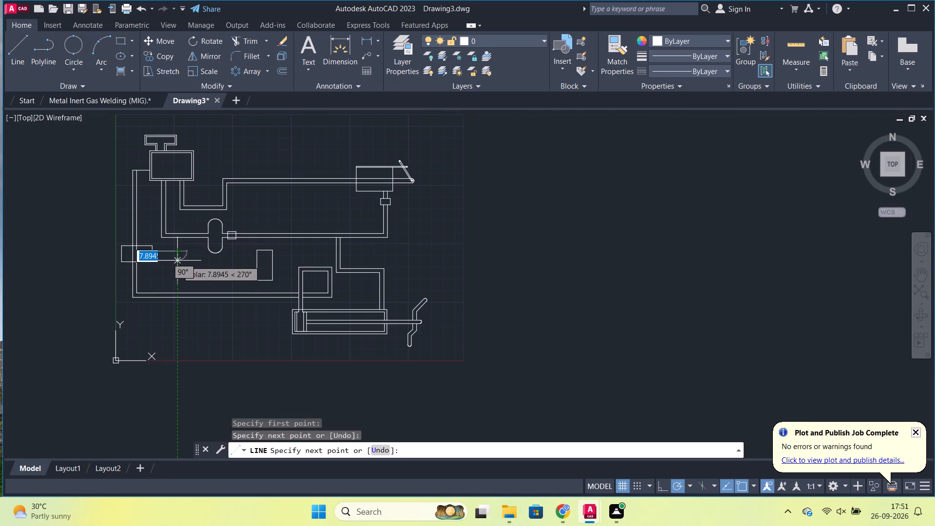
scroll(177, 270, up, 1)
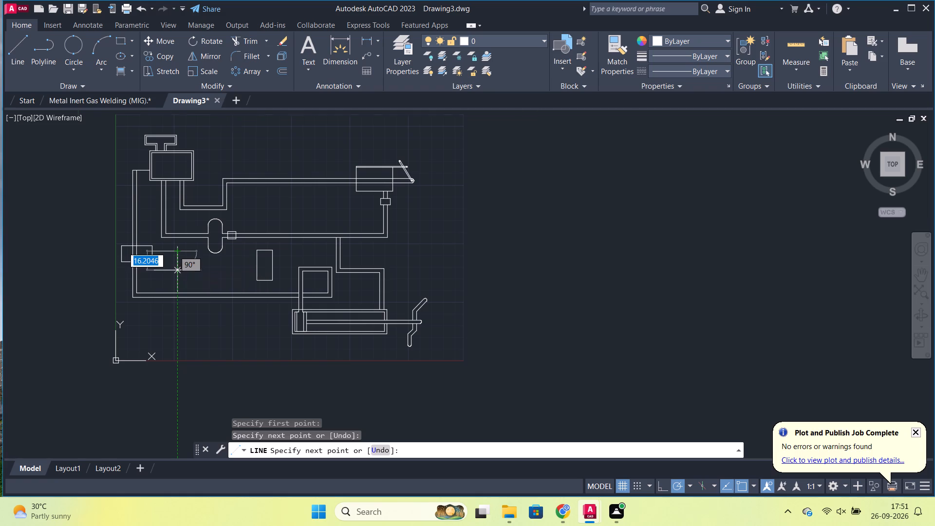
scroll(177, 270, up, 1)
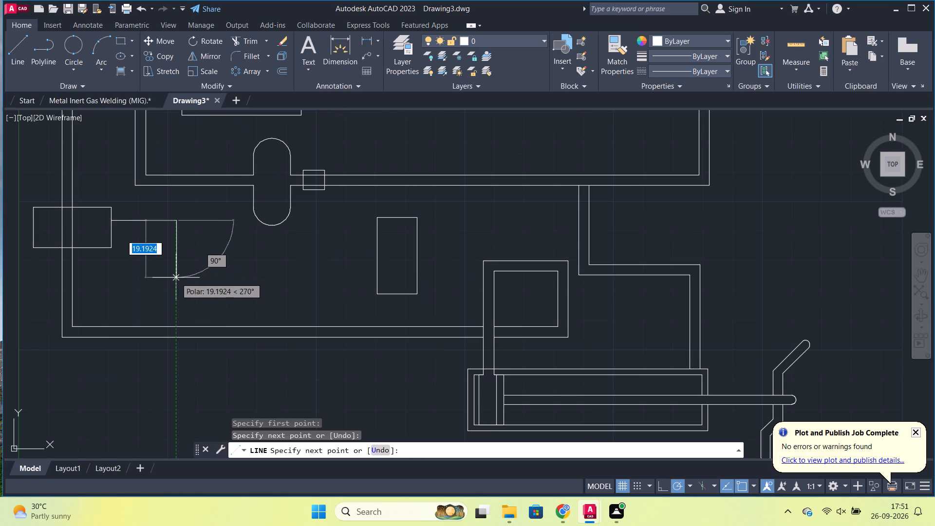
click(176, 278)
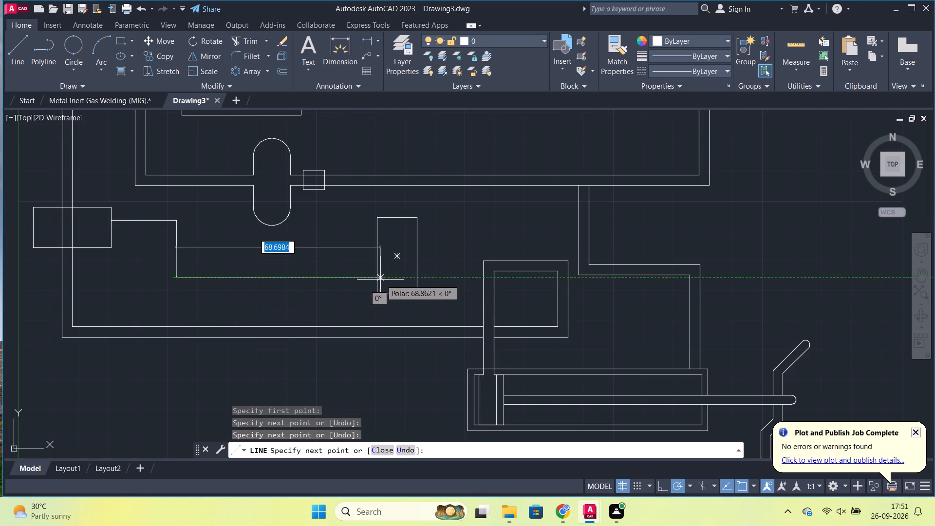
click(374, 279)
key(Escape)
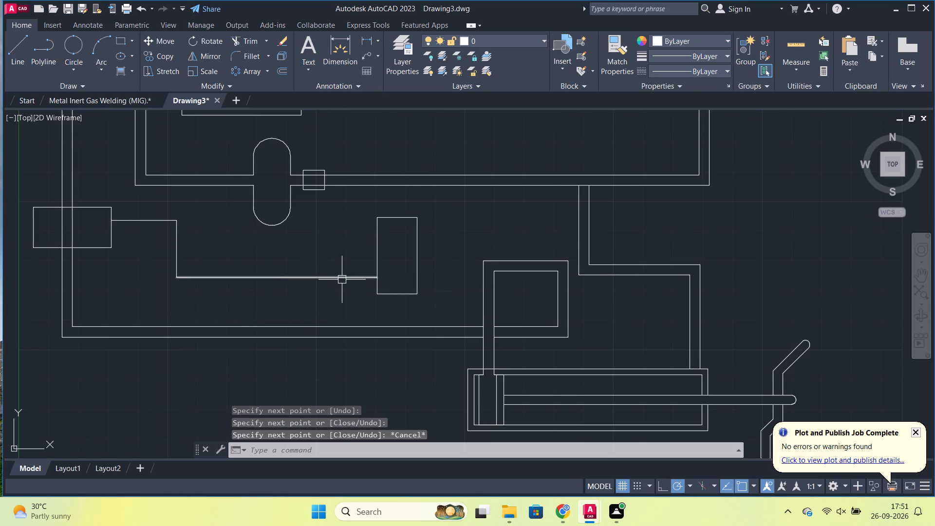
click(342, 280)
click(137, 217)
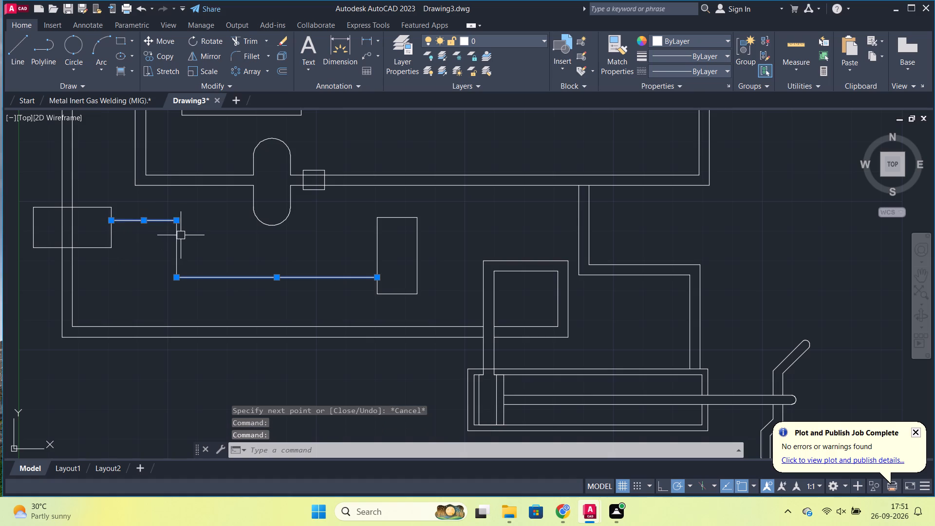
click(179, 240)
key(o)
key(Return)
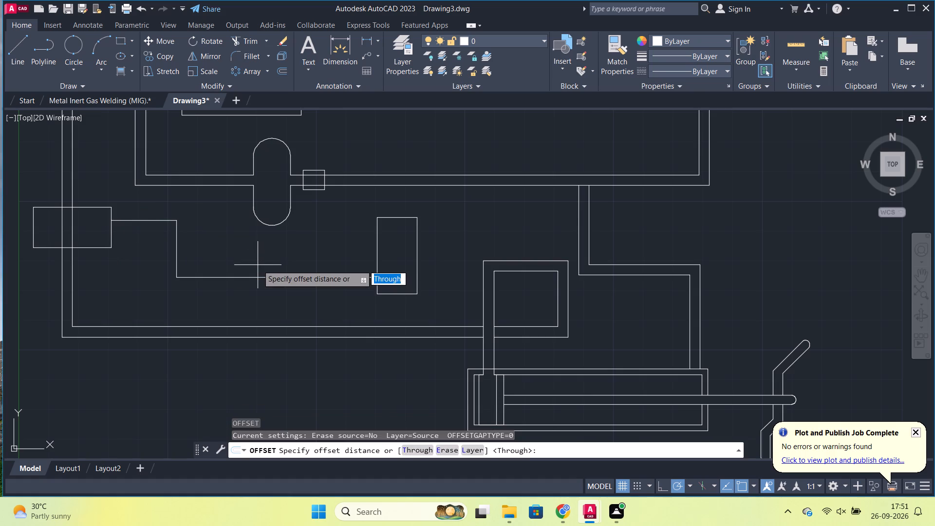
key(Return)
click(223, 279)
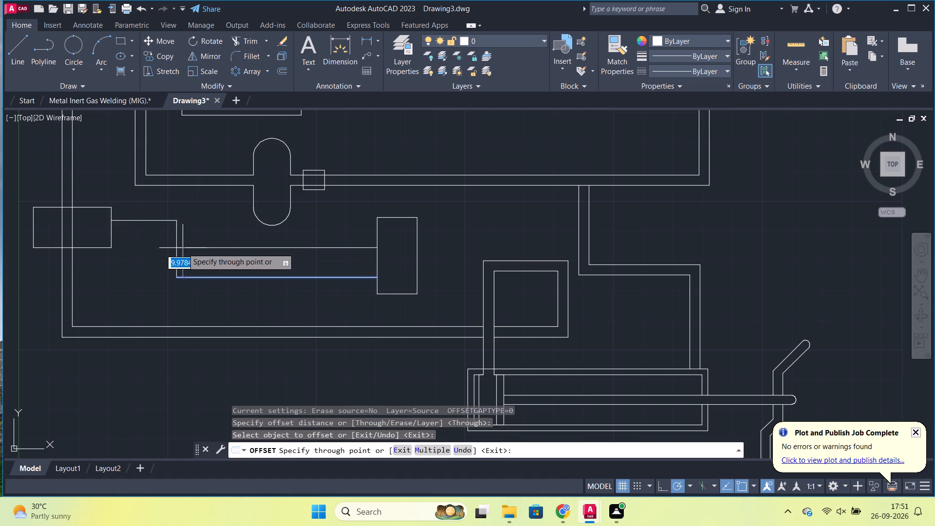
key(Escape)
Join the three segments of the stepped line between the far-left rectangle and the upright rectangle into one polyline.
drag(144, 207, 149, 211)
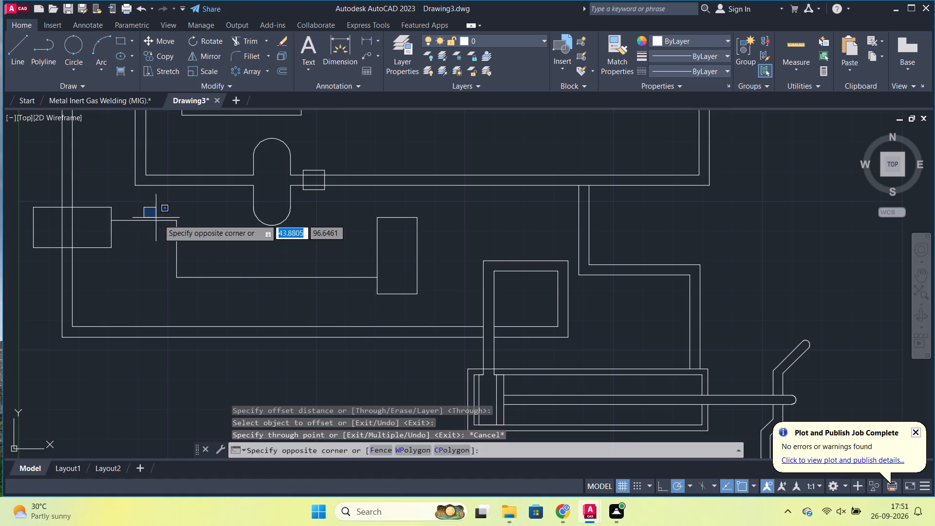
click(251, 294)
click(273, 280)
click(143, 223)
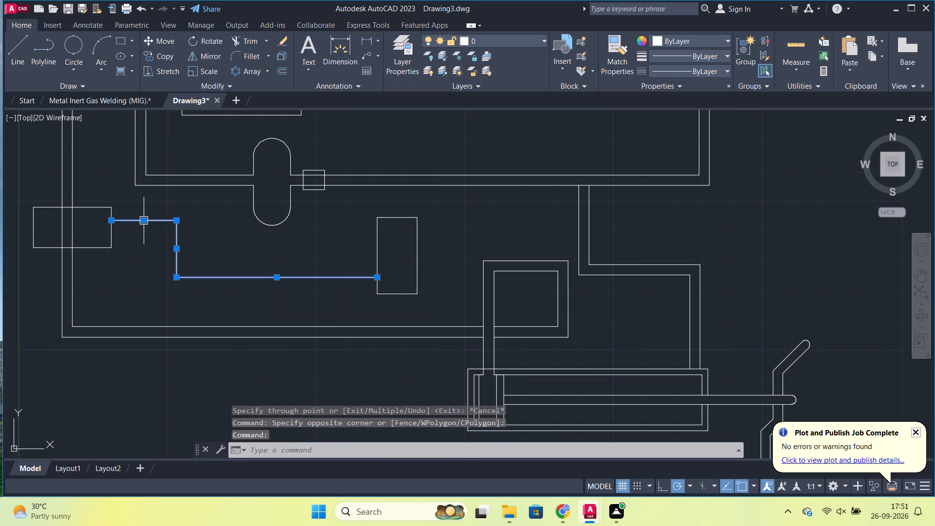
key(l)
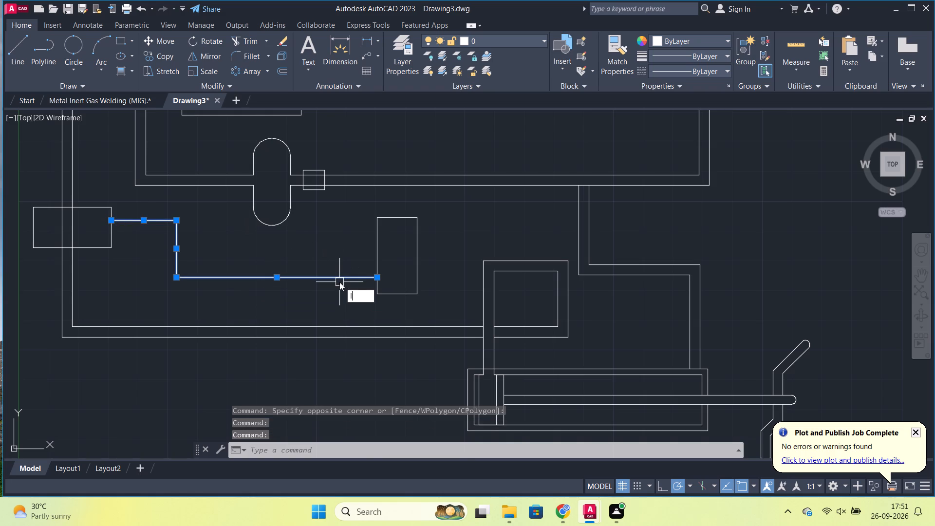
key(BackSpace)
key(j)
key(Return)
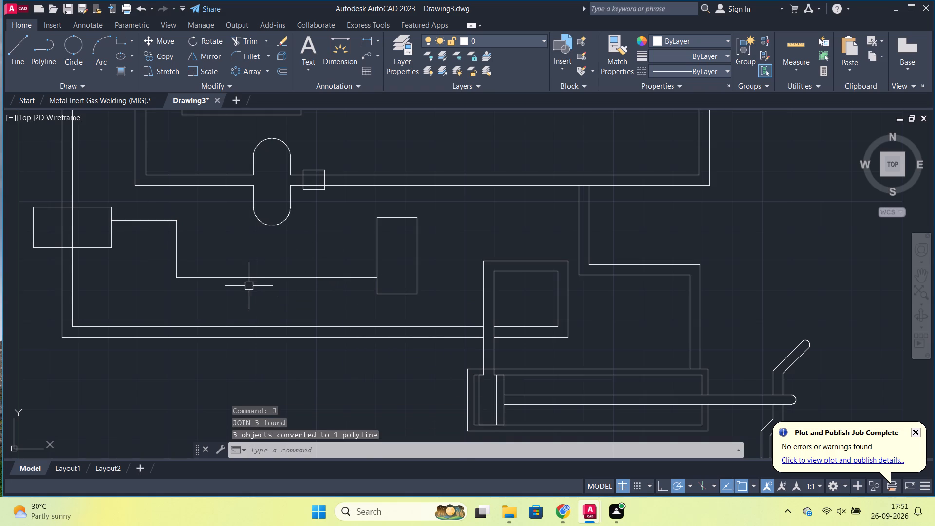
Offset the joined stepped polyline 3.5 to its lower side to form a double line ending at the upright rectangle.
click(251, 278)
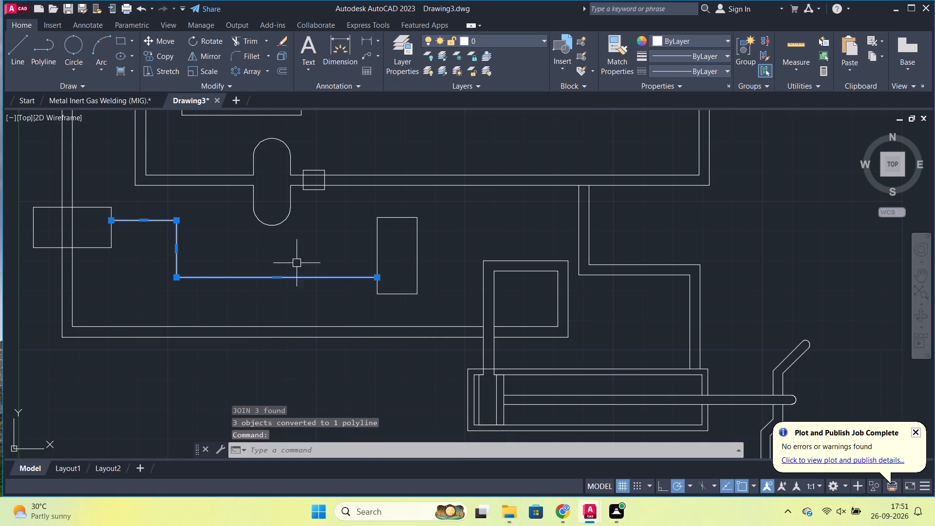
key(o)
key(Return)
key(Return)
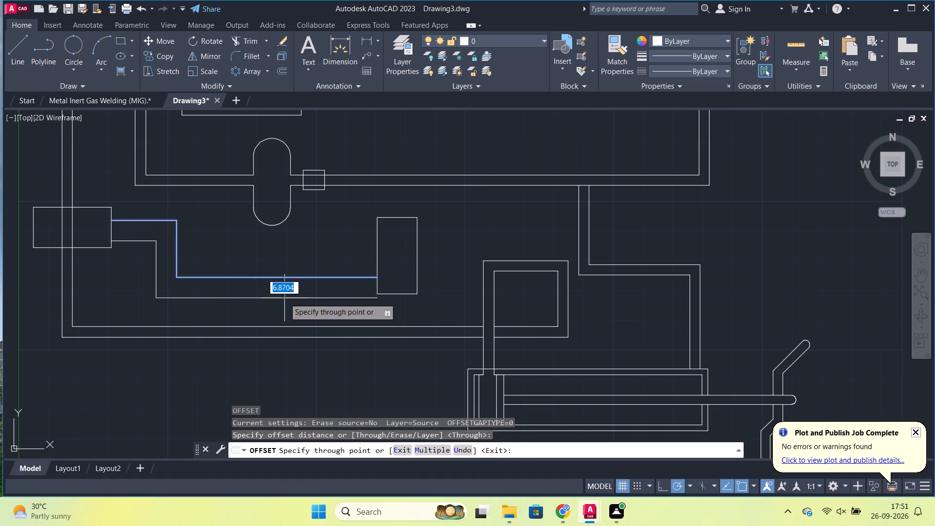
text(3.5)
key(Return)
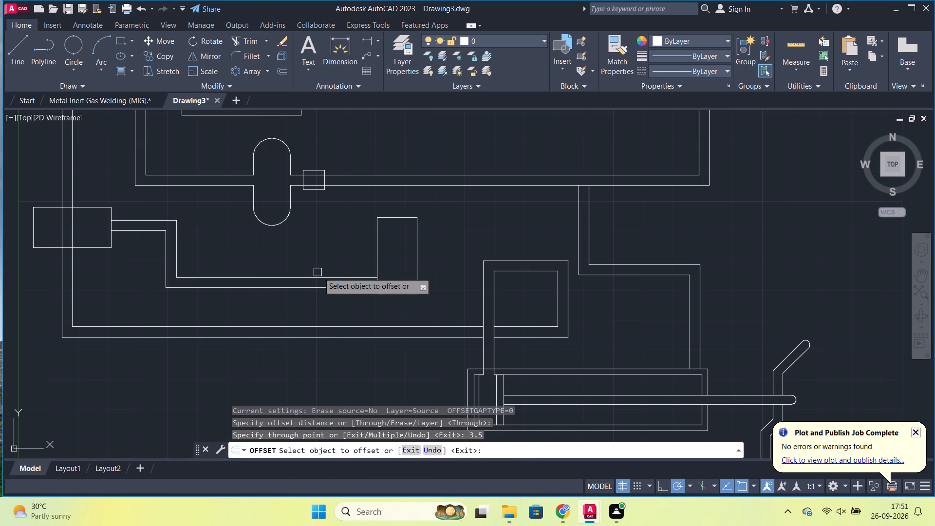
scroll(422, 312, up, 1)
key(Escape)
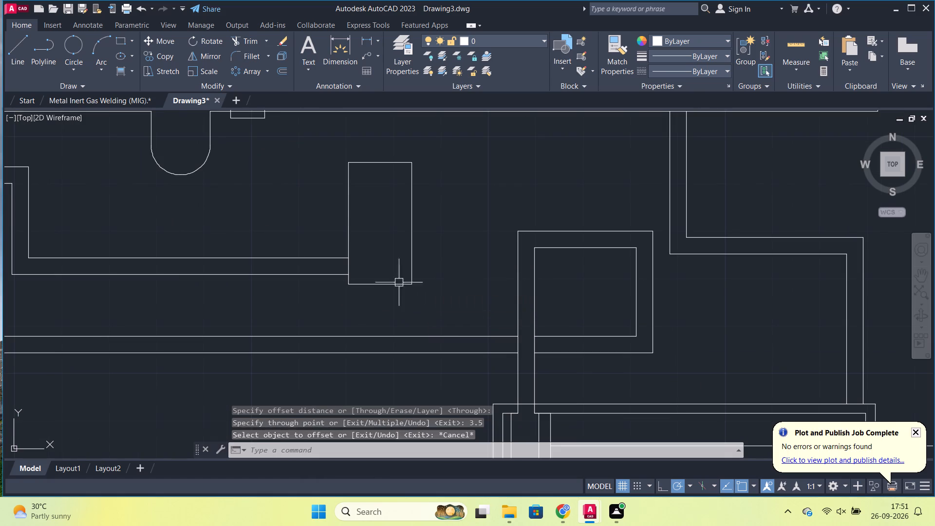
Offset the upright rectangle outward by 2 to give it a double outline.
click(346, 188)
key(o)
key(Return)
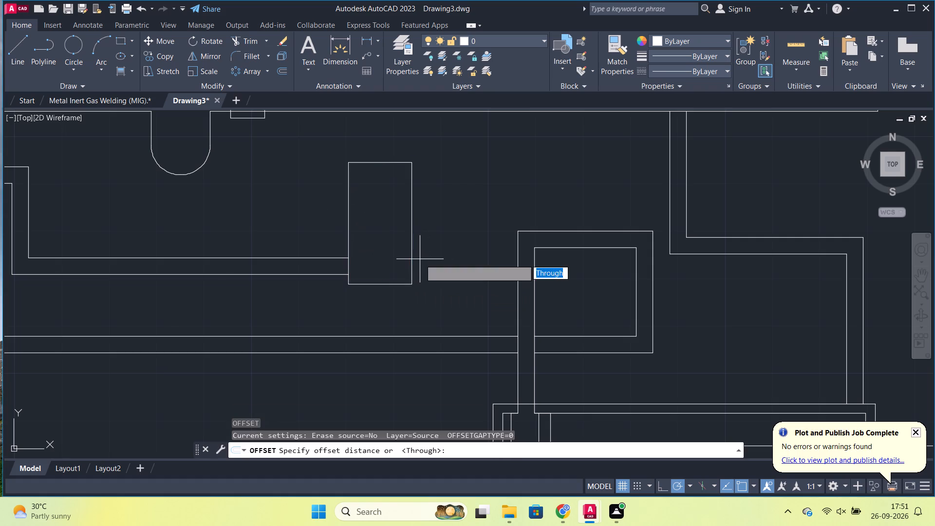
key(Return)
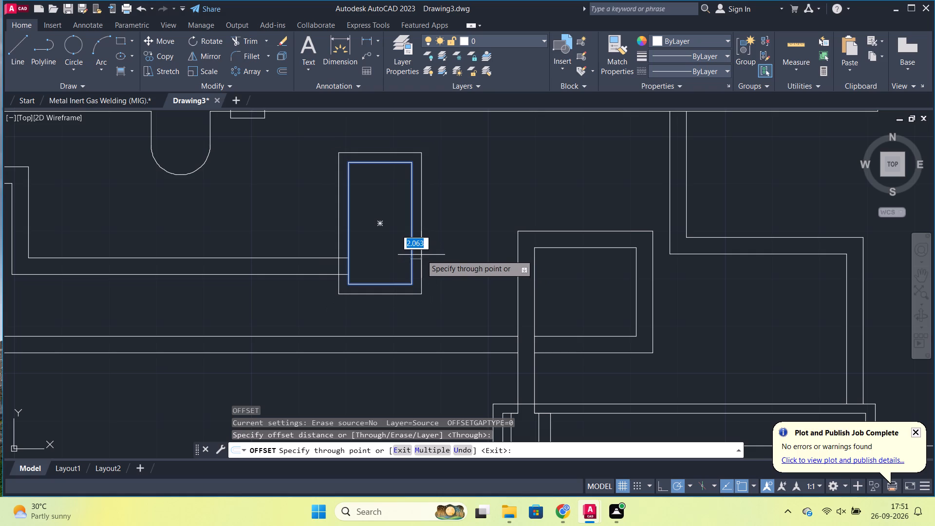
key(2)
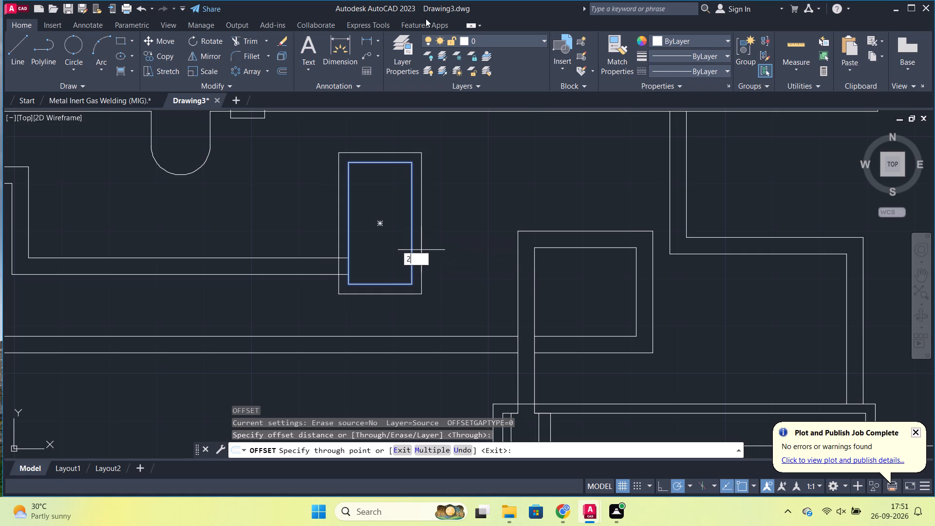
key(Return)
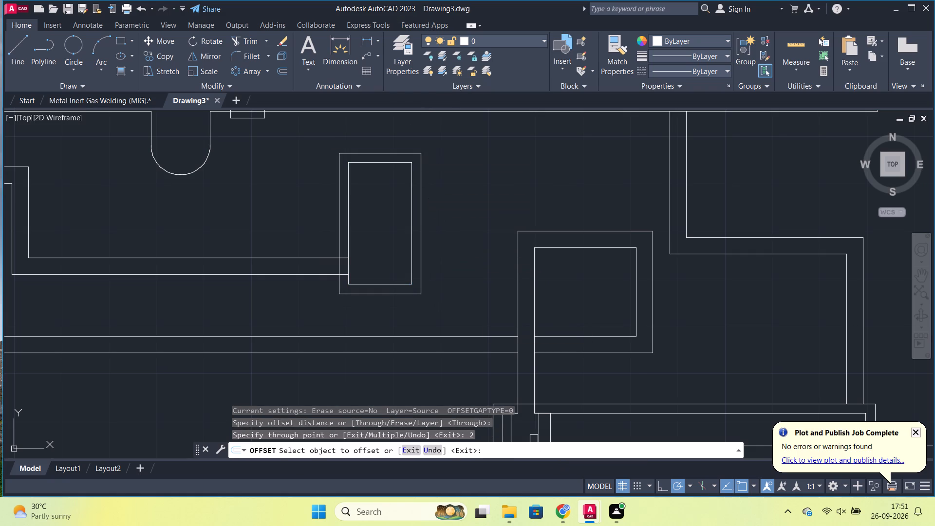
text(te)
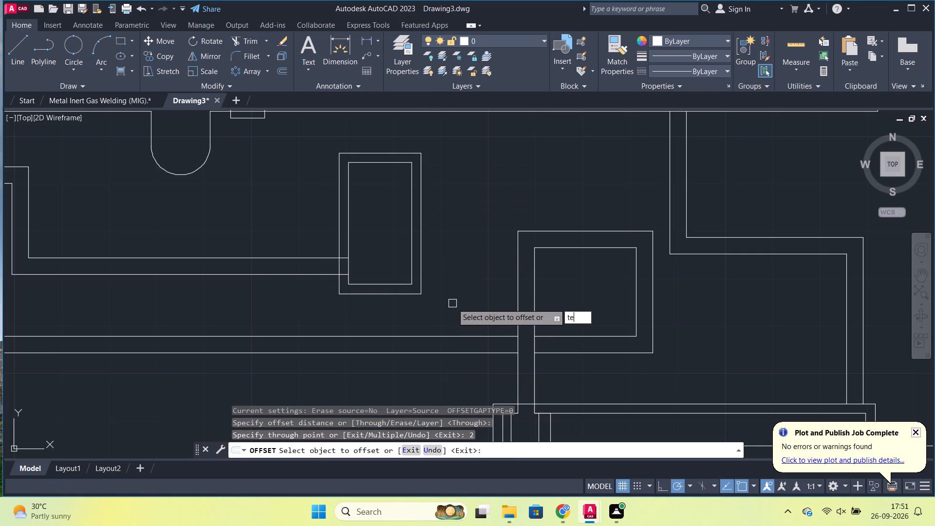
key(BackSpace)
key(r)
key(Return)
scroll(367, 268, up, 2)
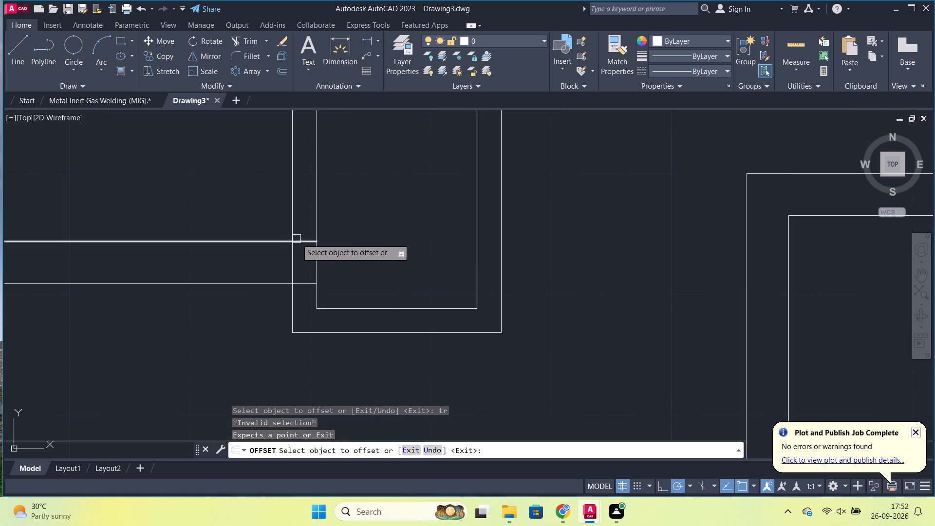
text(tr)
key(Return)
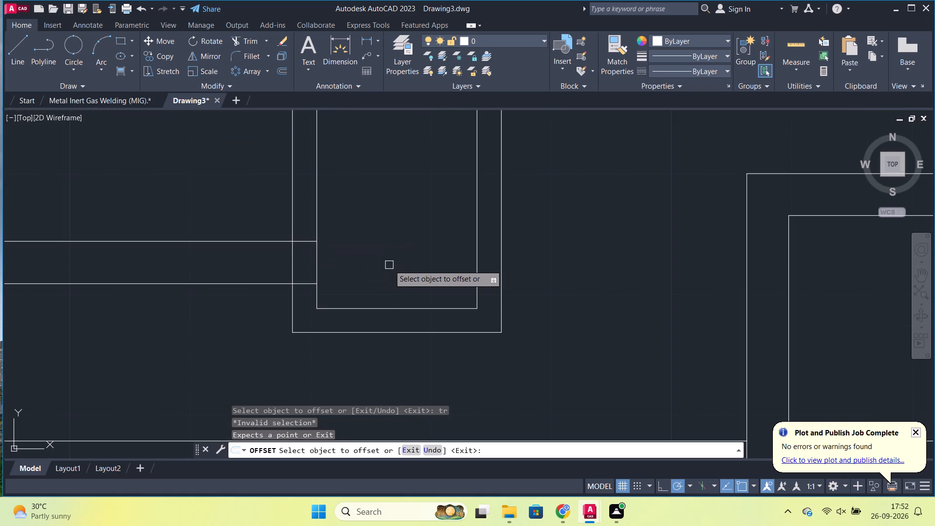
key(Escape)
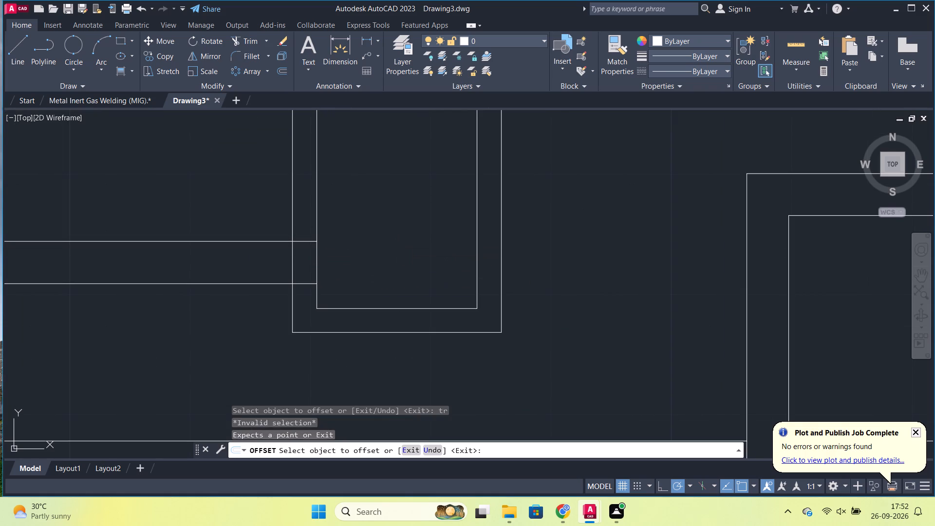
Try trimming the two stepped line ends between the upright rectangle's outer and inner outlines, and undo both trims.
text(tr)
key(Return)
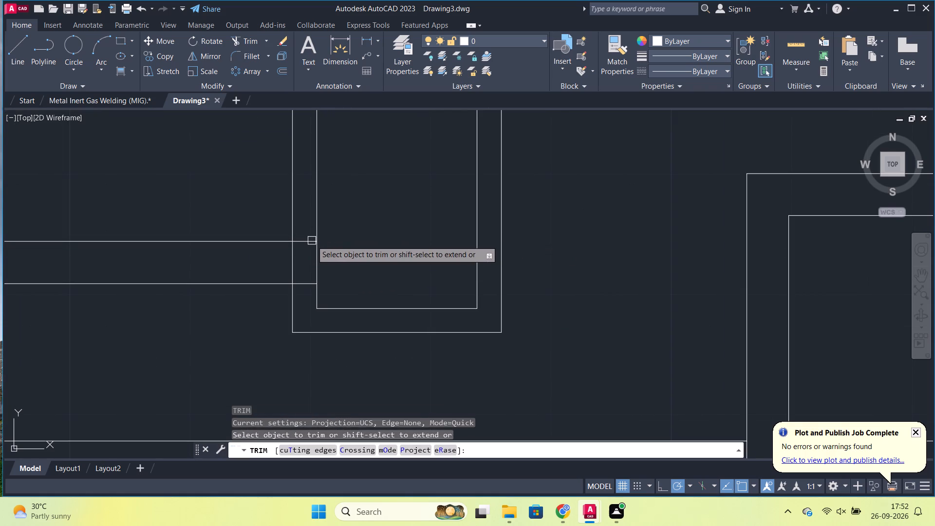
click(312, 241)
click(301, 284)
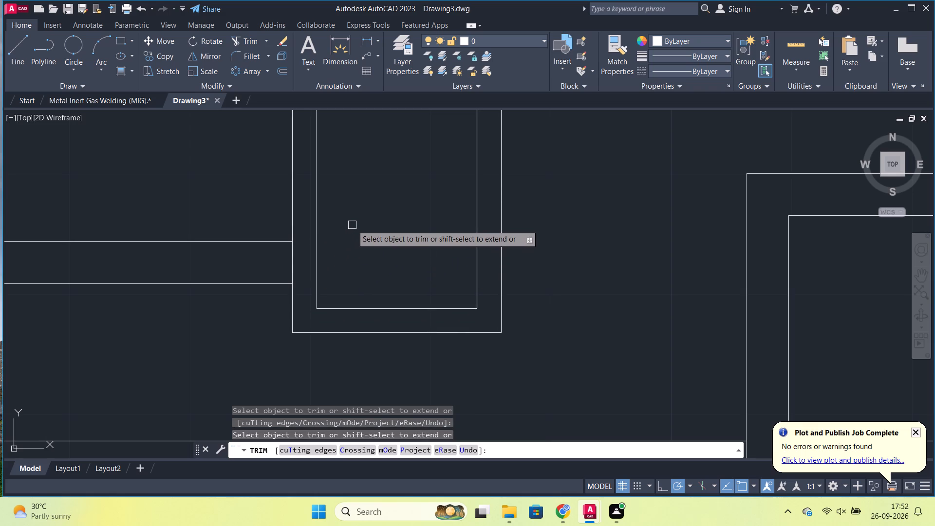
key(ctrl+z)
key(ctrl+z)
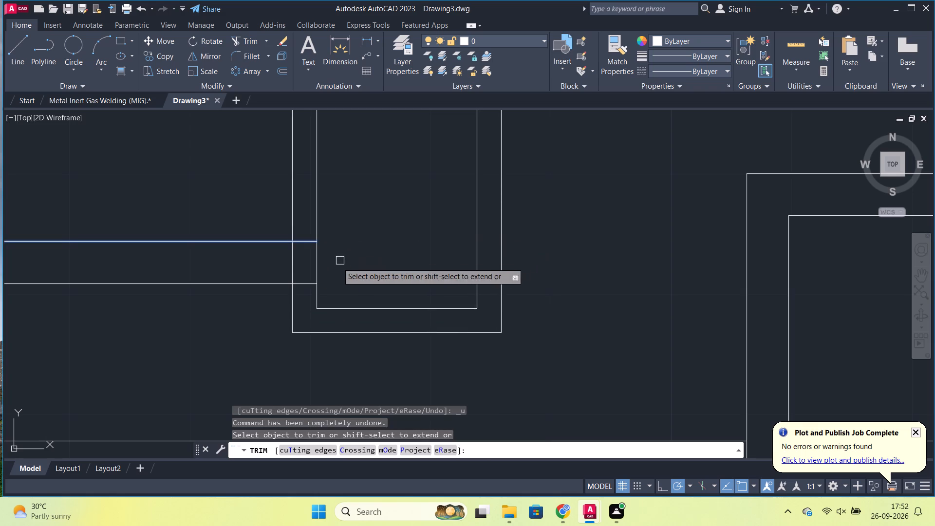
Trim away the part of the outer upright rectangle's left edge lying between the two stepped lines.
click(295, 260)
scroll(365, 248, down, 2)
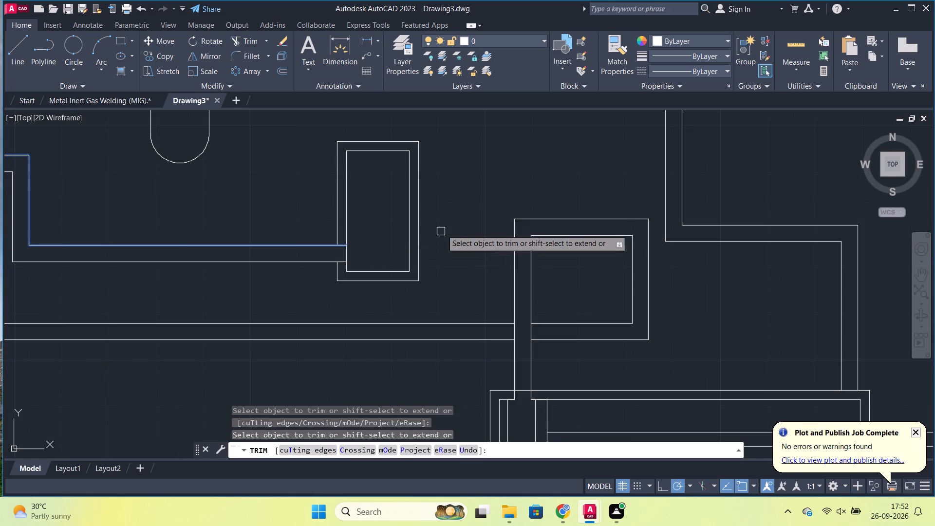
Draw a horizontal line about 13 long across the inner upright rectangle, level with the middle of the opening.
click(17, 49)
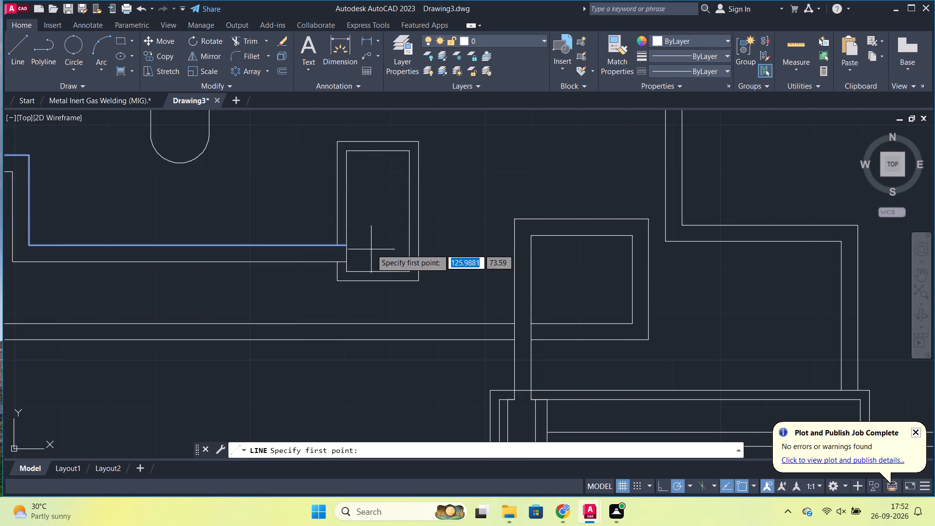
click(20, 45)
scroll(363, 249, up, 2)
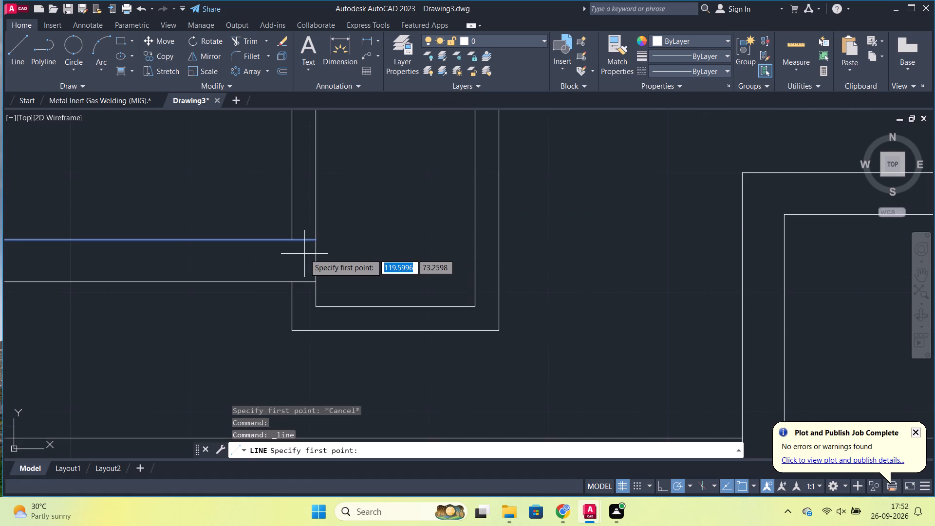
click(317, 261)
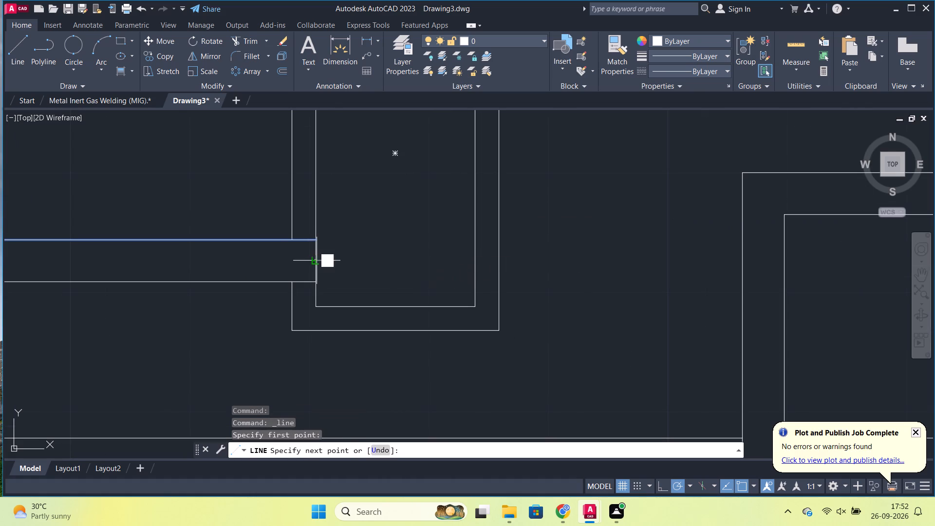
click(471, 259)
key(Escape)
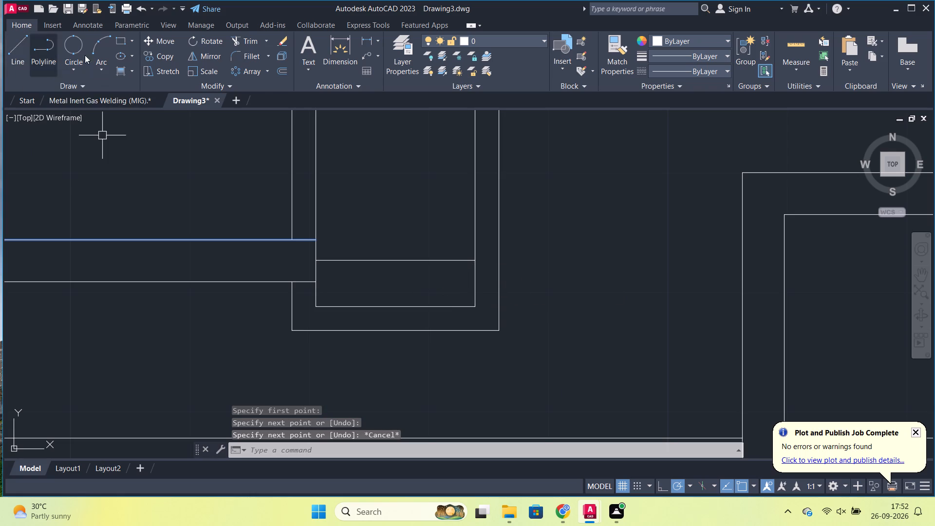
Draw a small flat rectangle just below the double-outlined upright rectangle, narrower than its inner outline.
click(121, 41)
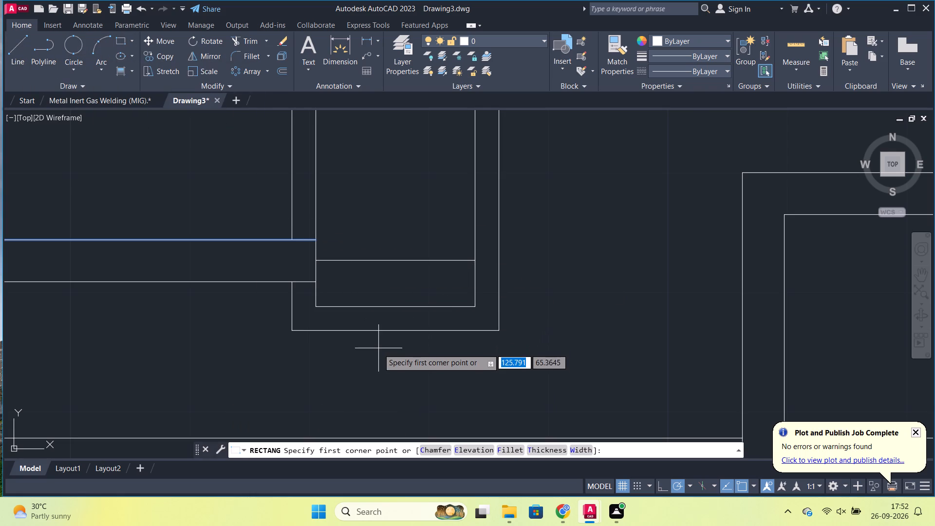
scroll(375, 353, down, 3)
middle_drag(407, 356, 408, 289)
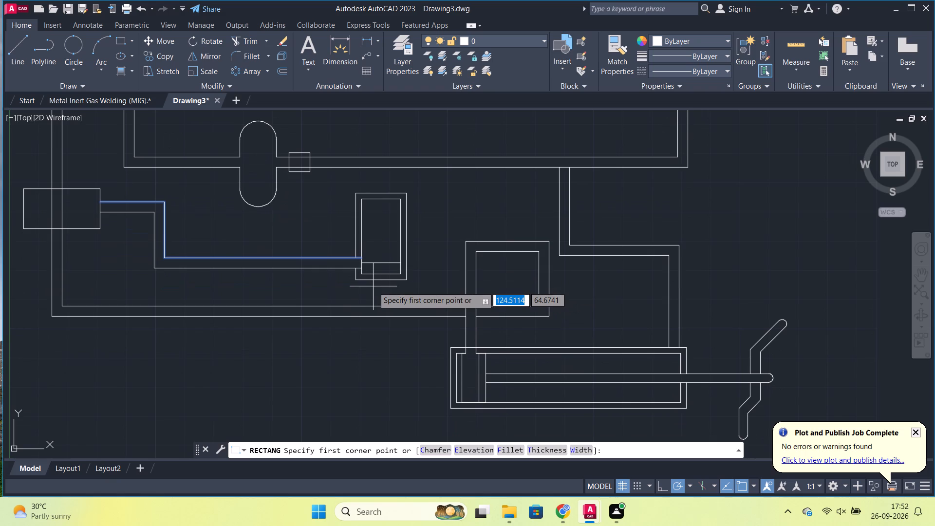
scroll(373, 287, up, 1)
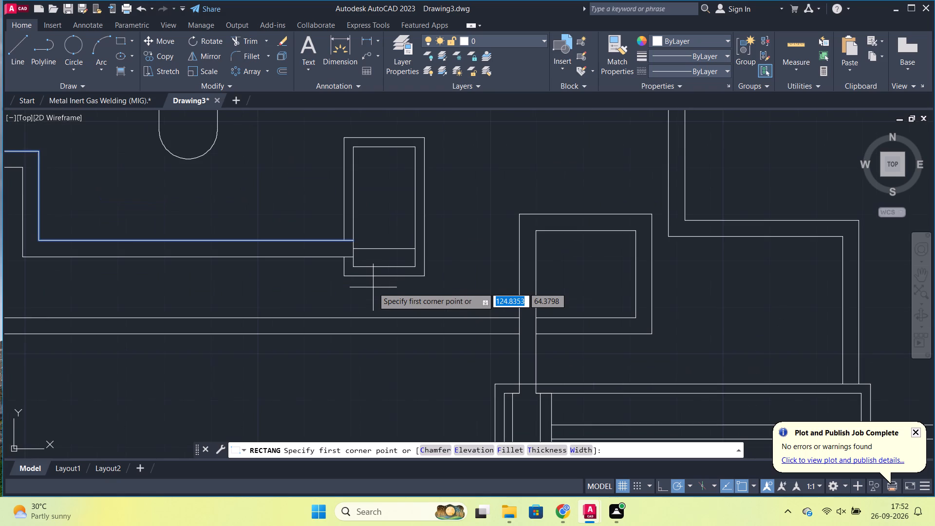
click(372, 289)
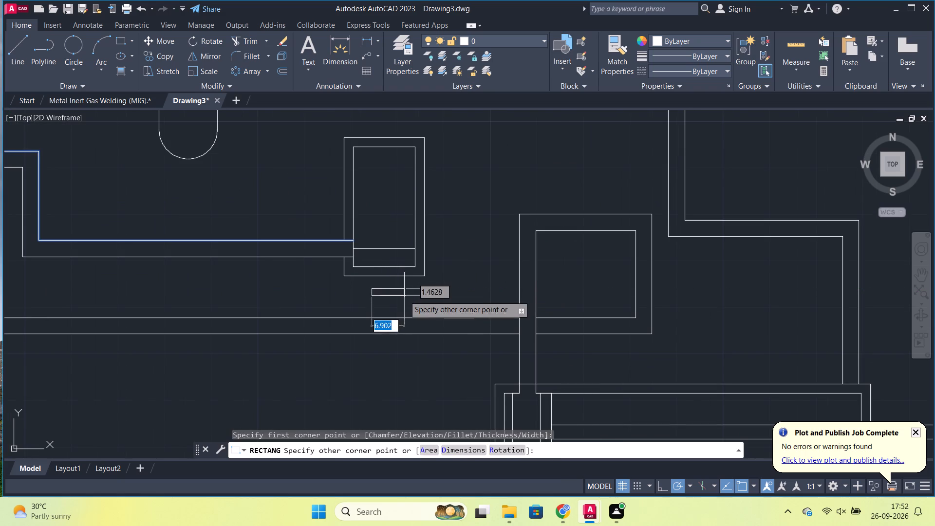
click(412, 301)
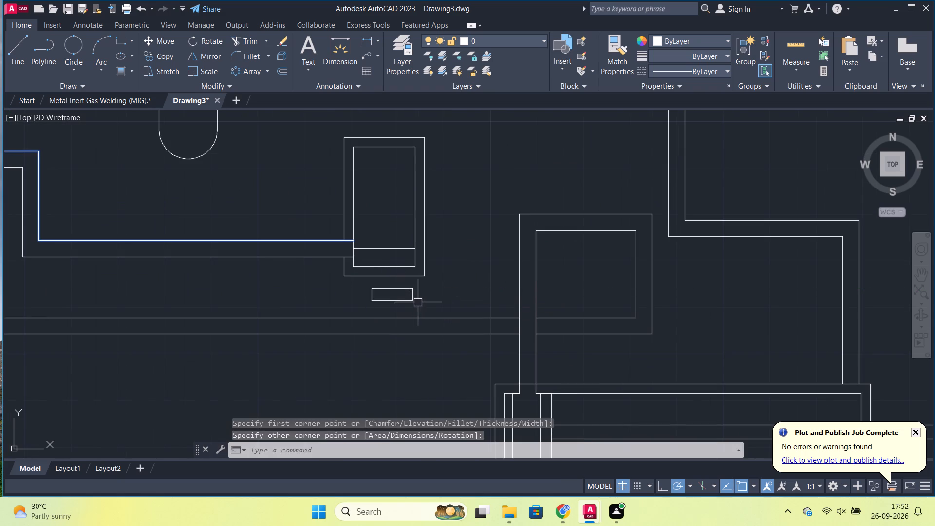
Move the small flat rectangle about 1.7 to the left, centring it below the double-outlined upright rectangle.
click(399, 298)
key(m)
key(Return)
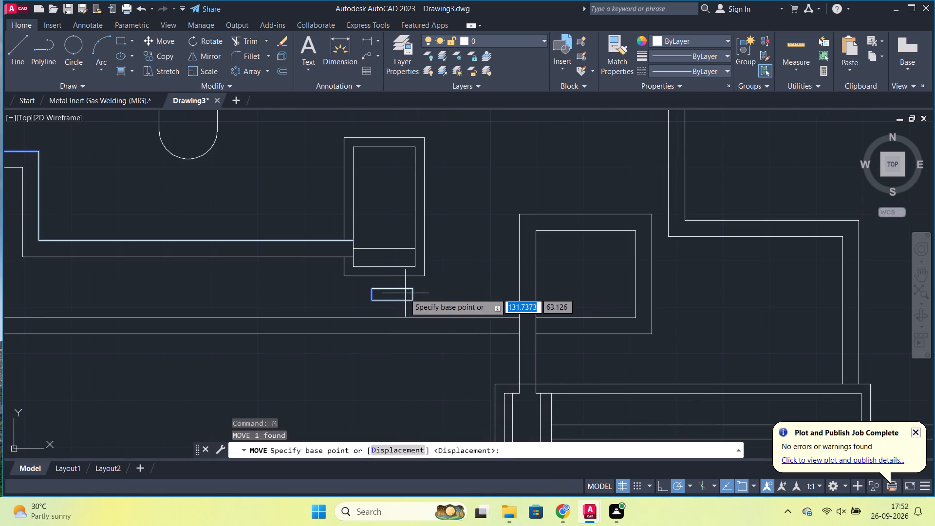
click(393, 295)
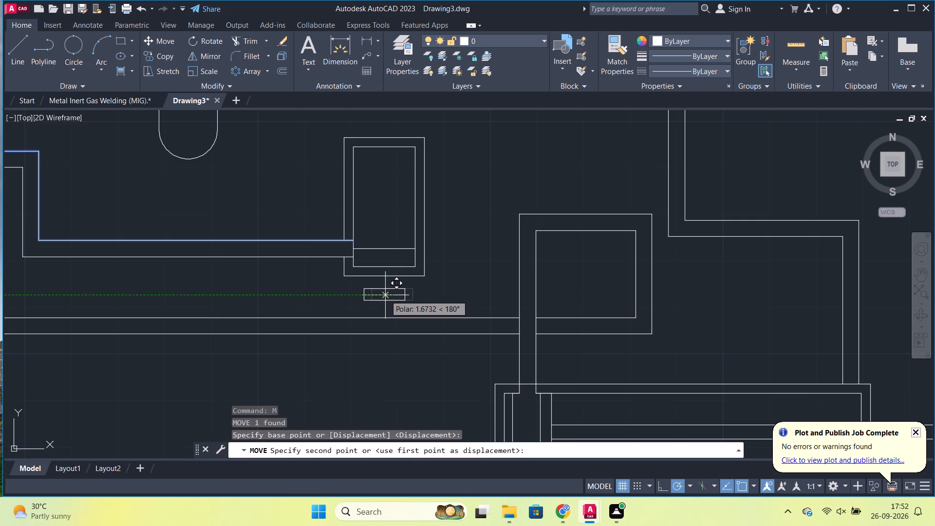
click(385, 295)
Draw a vertical line from the horizontal line inside the upright rectangle down into the small flat rectangle.
click(13, 38)
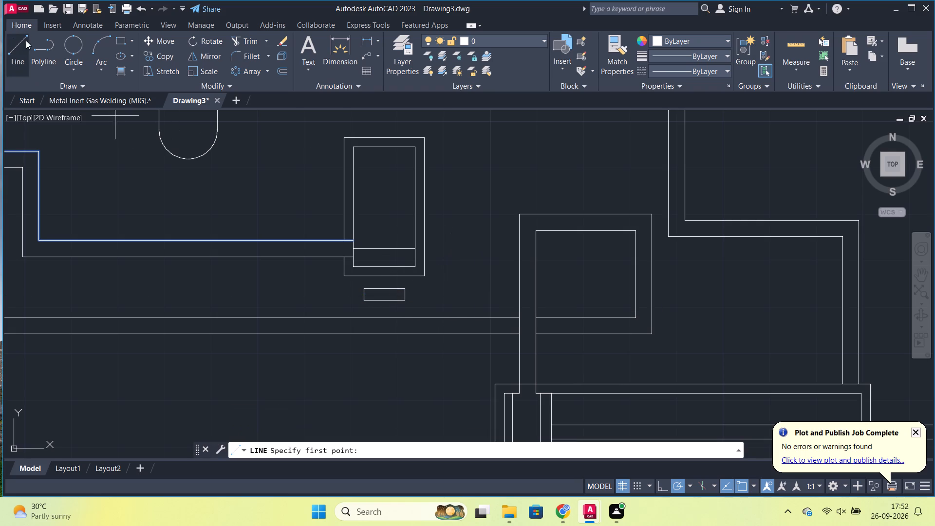
scroll(429, 299, up, 1)
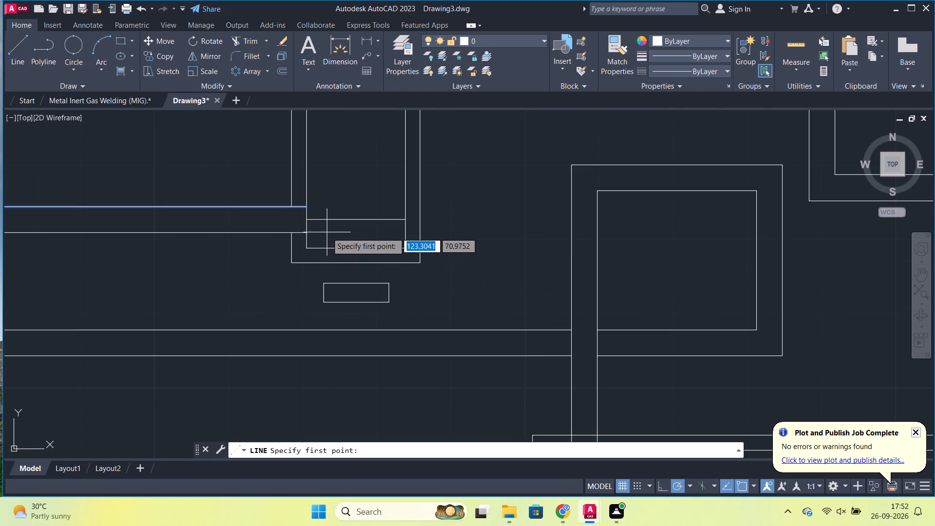
click(349, 219)
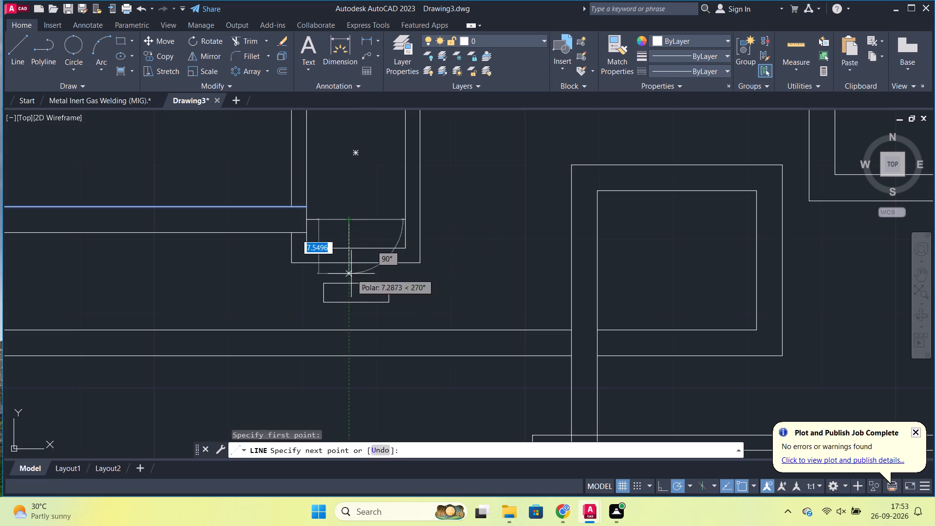
click(347, 290)
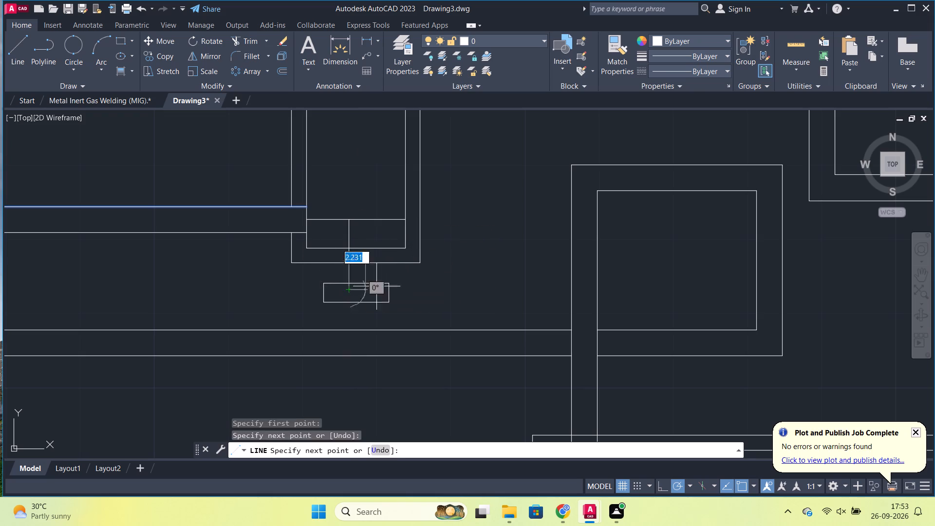
key(Escape)
Offset the new vertical line by 2 to its right to form a stem.
click(352, 233)
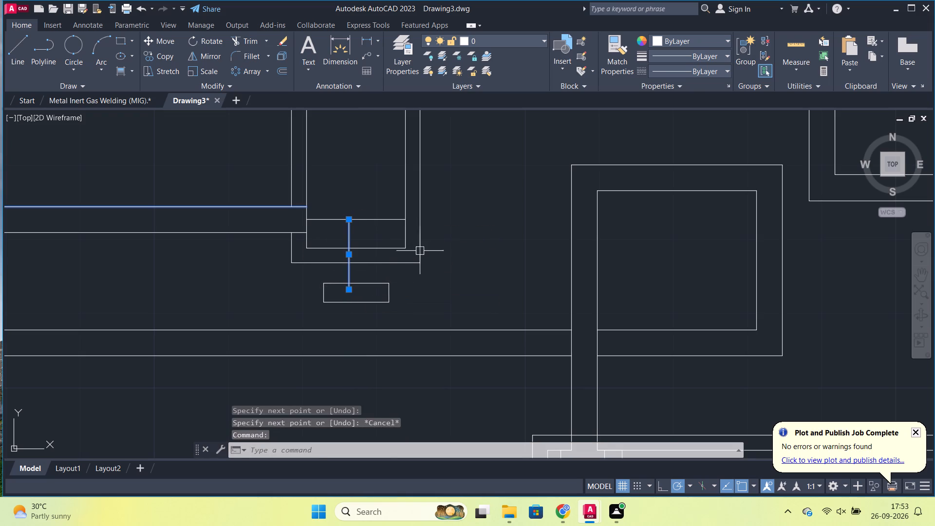
key(o)
key(Return)
key(Return)
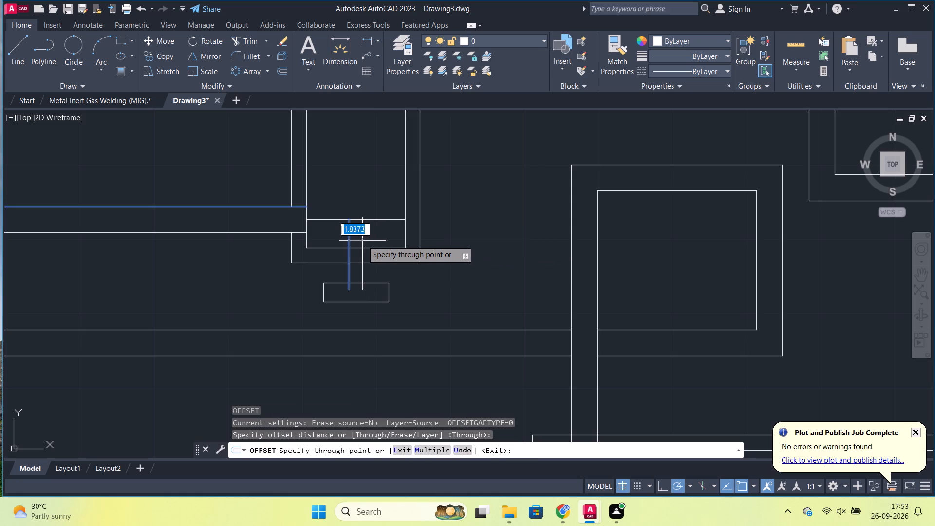
key(2)
key(Return)
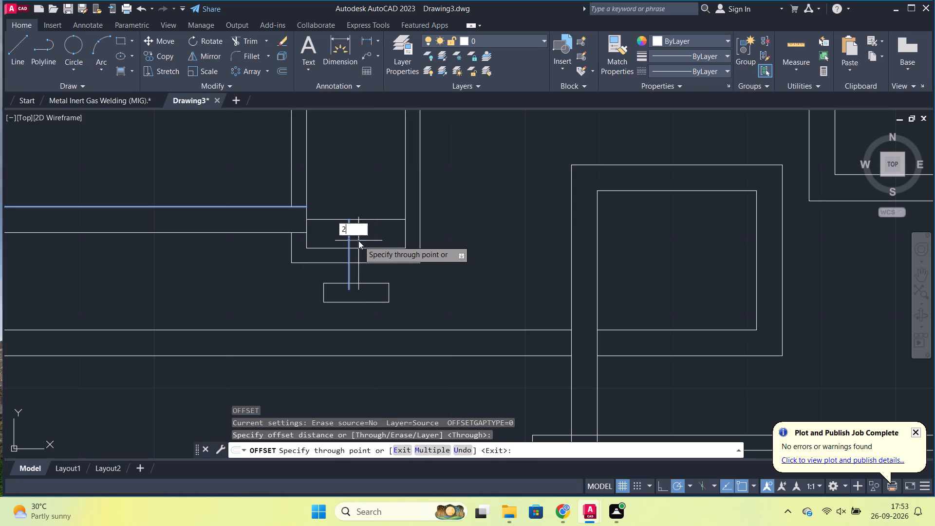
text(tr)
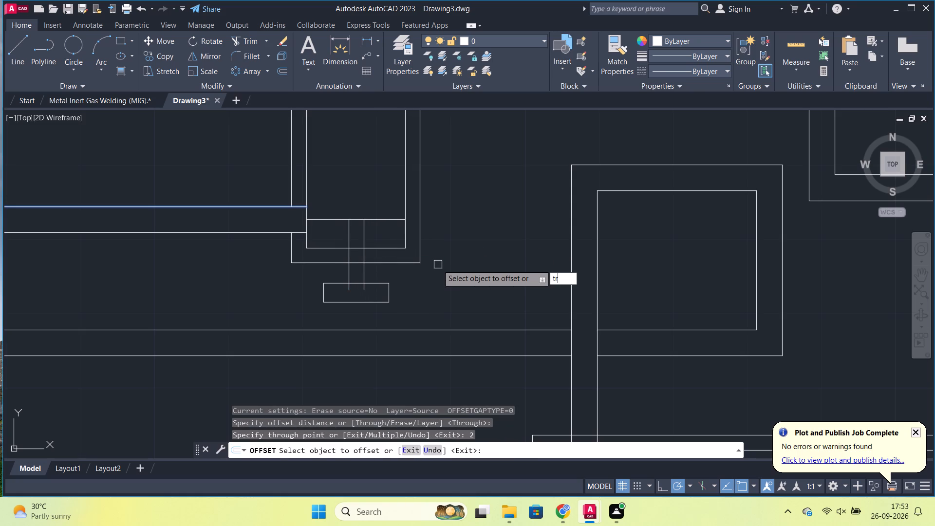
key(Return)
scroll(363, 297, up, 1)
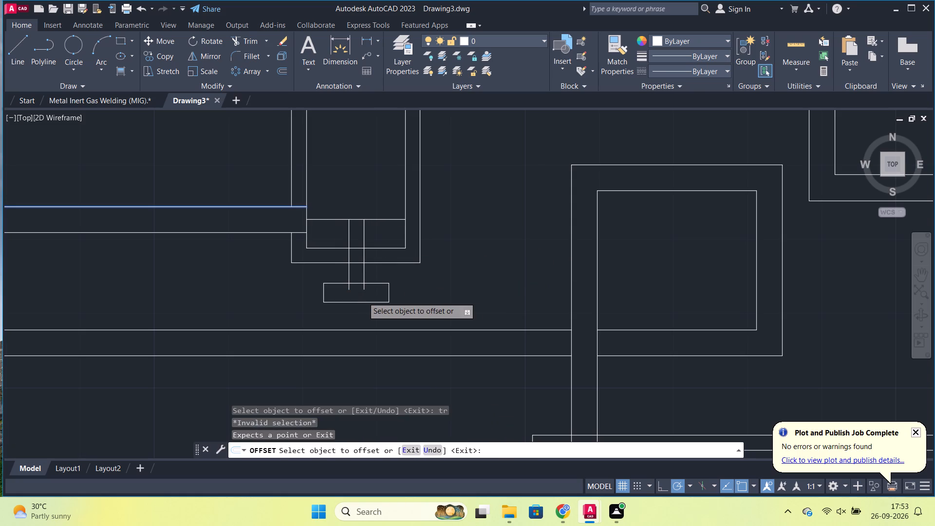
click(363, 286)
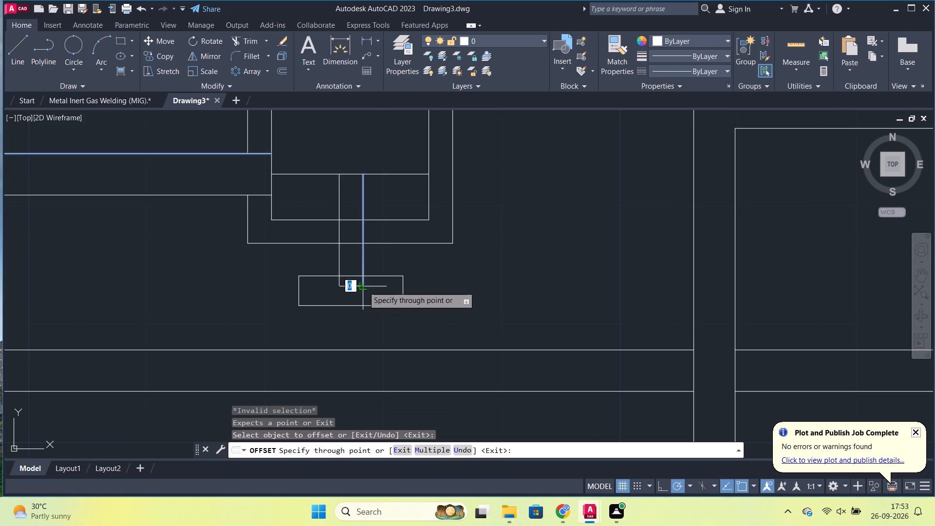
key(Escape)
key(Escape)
Trim the stem lines inside the small flat rectangle and the upright rectangle's two bottom edges between the stem lines.
text(tr)
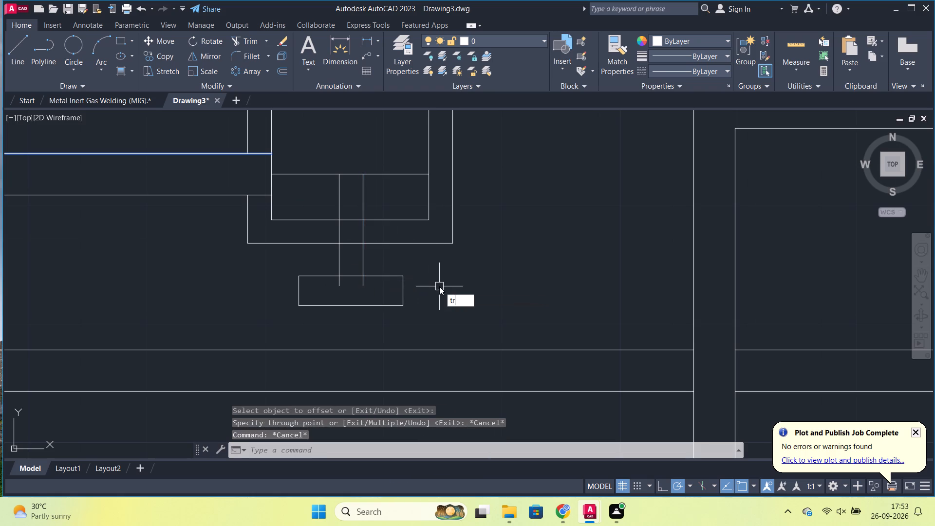
key(Return)
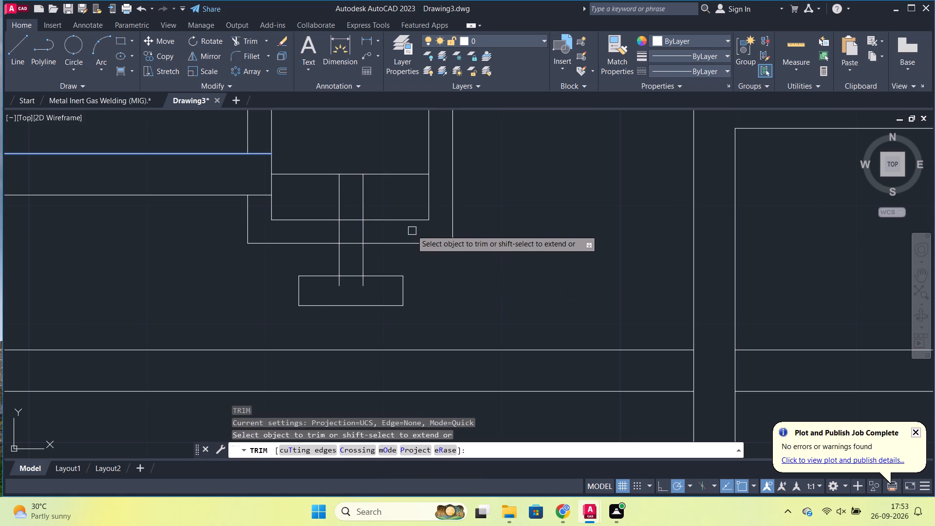
scroll(389, 218, down, 1)
middle_drag(469, 201, 477, 232)
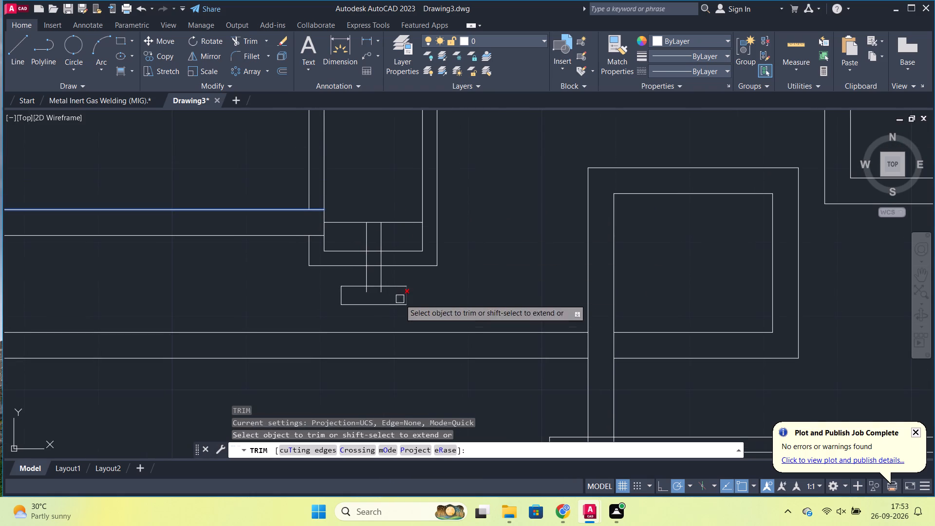
click(368, 292)
click(384, 292)
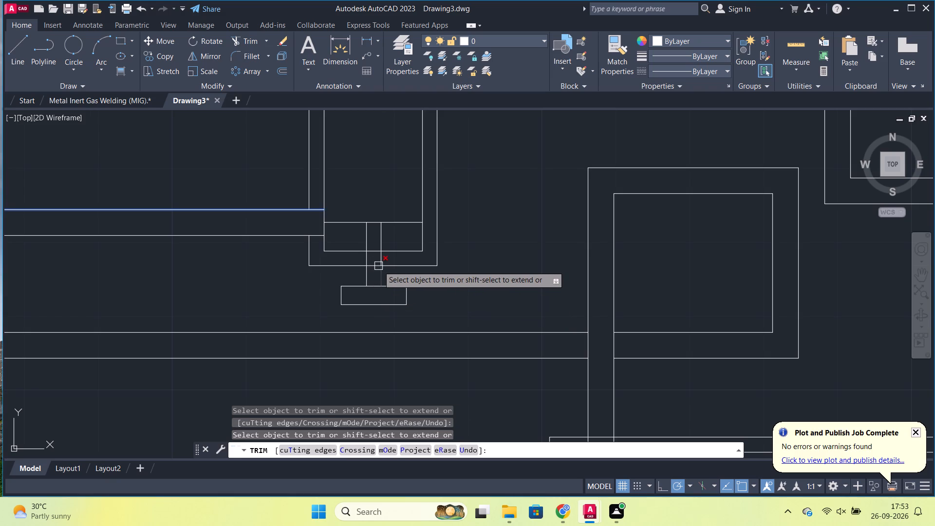
click(376, 266)
click(374, 255)
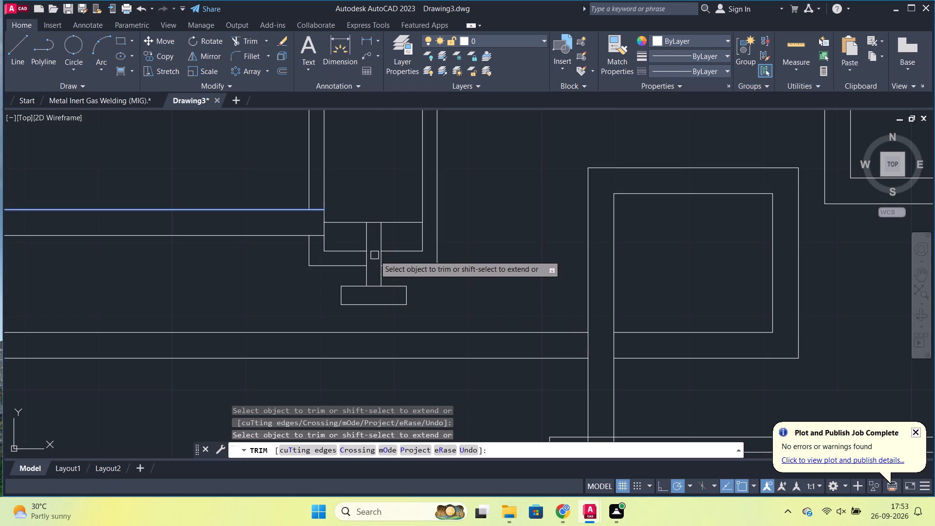
Draw a second horizontal line about 13 long across the inner upright rectangle, just above the line topping the stem.
click(20, 47)
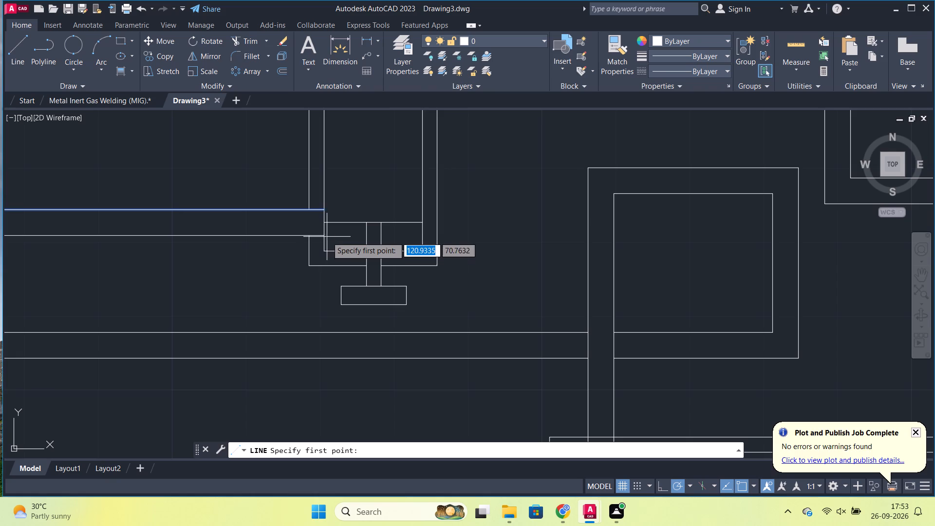
scroll(323, 232, up, 2)
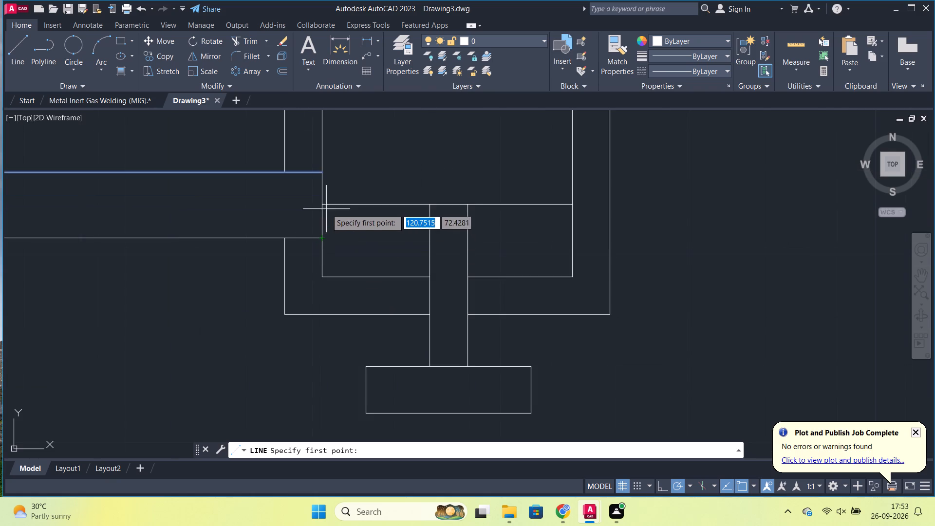
click(321, 188)
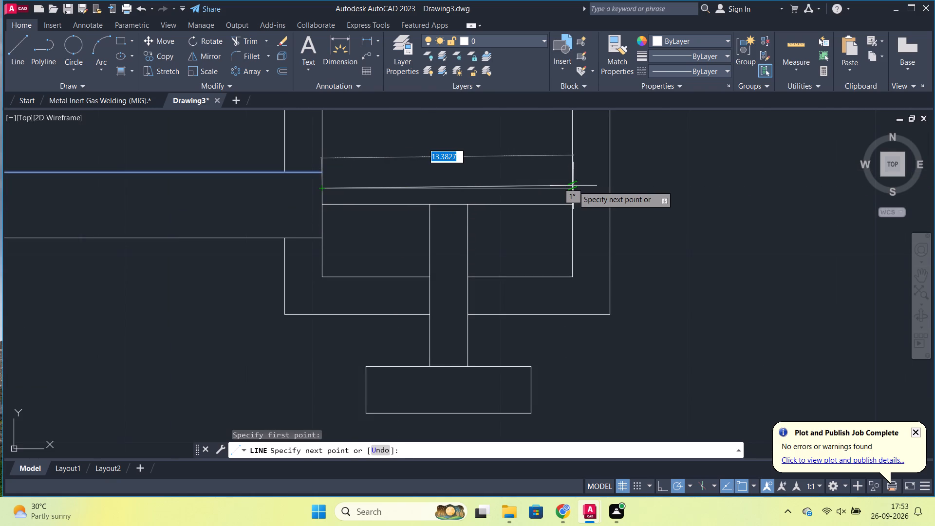
click(573, 191)
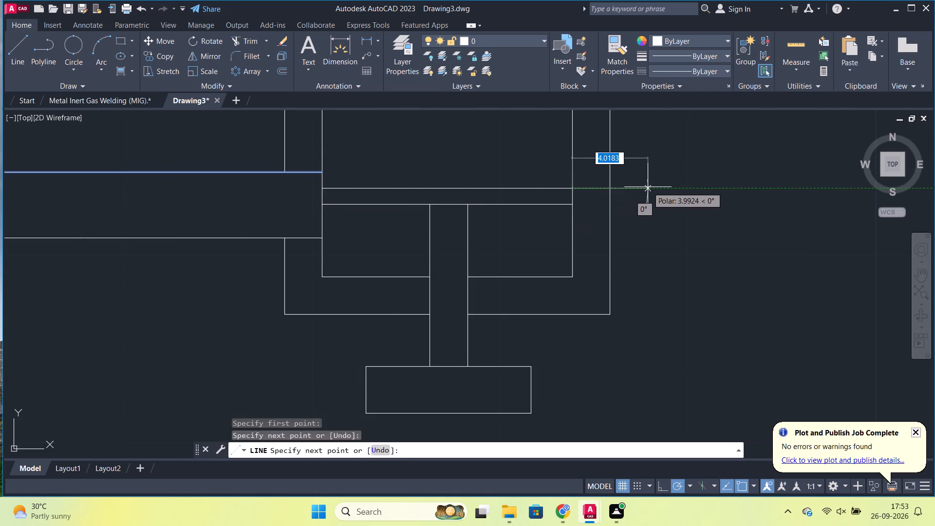
key(Escape)
scroll(653, 264, down, 2)
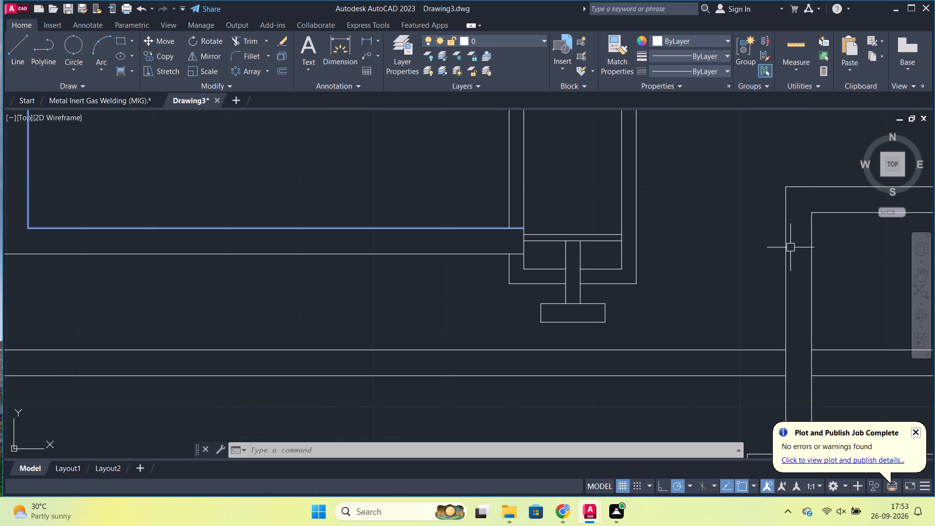
scroll(771, 259, down, 1)
key(Escape)
key(Escape)
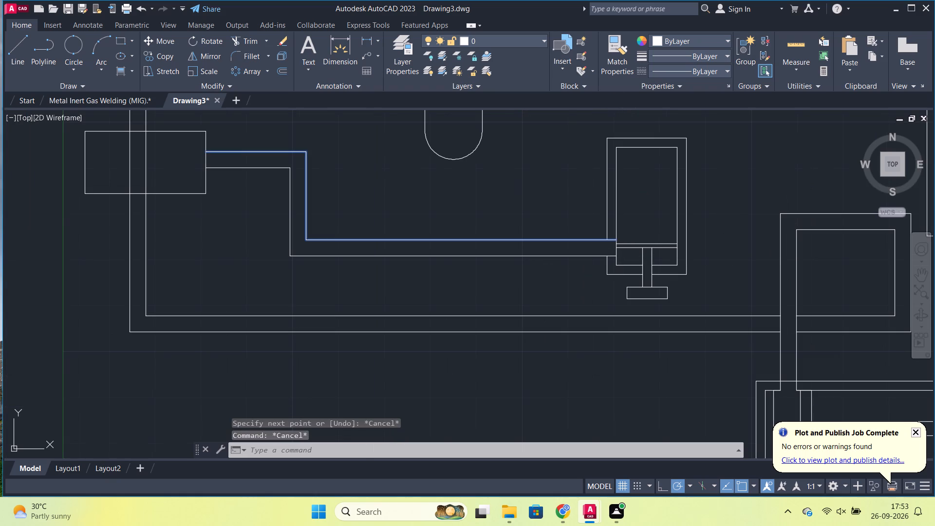
key(ctrl+a)
key(Escape)
Trim away both vertical lines of the double line where they cross the small rectangle on the far left.
scroll(621, 250, down, 2)
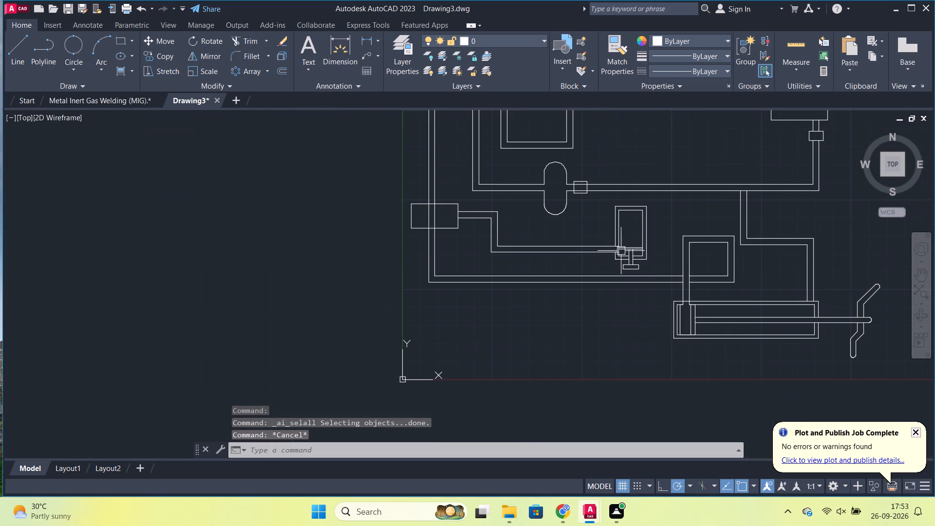
middle_drag(811, 211, 670, 261)
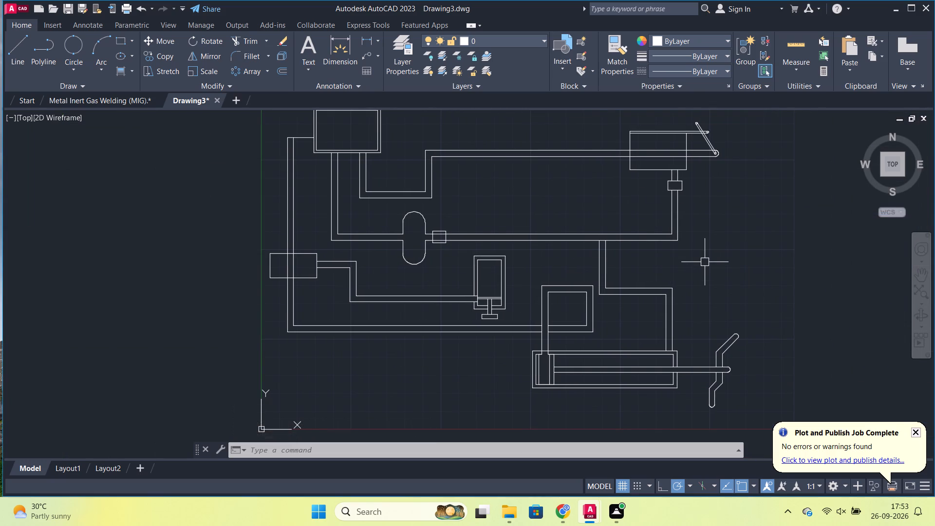
text(tr)
key(Return)
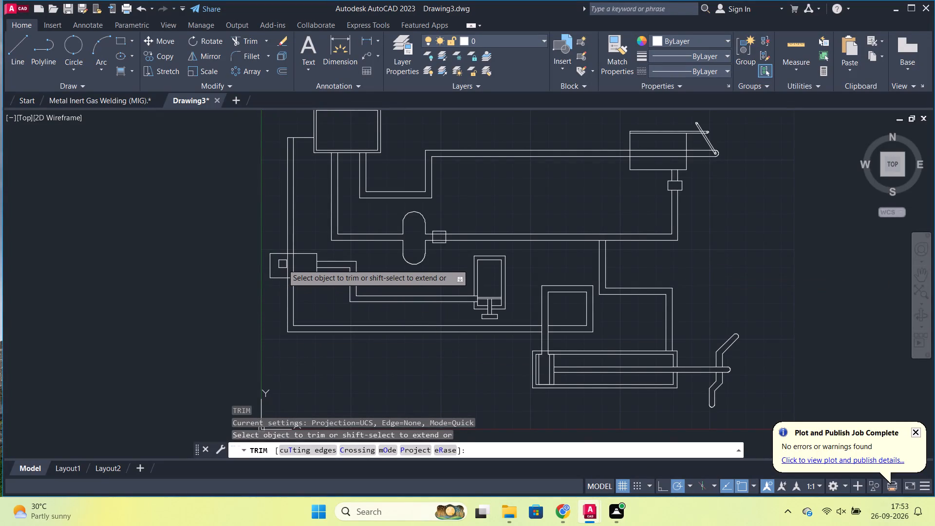
click(283, 266)
click(290, 266)
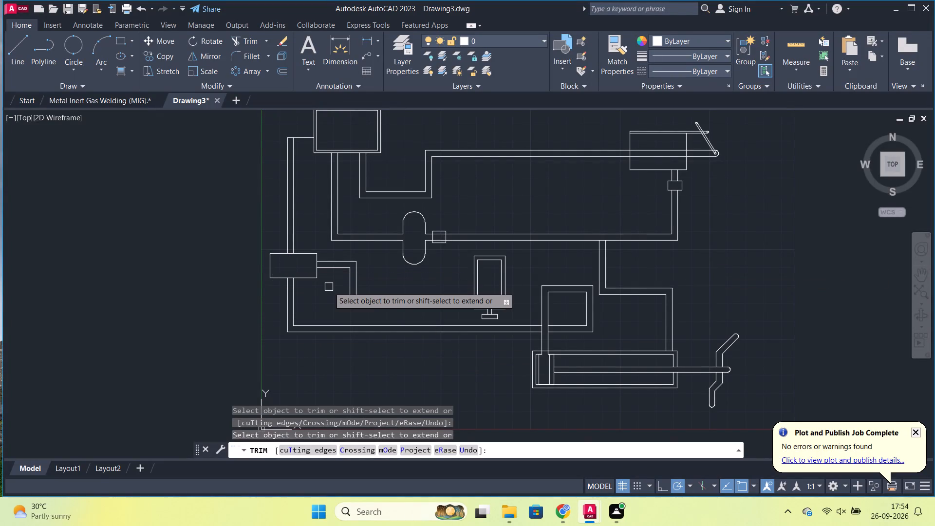
Trim away the upper horizontal and vertical pairs of the stepped double line beside the far-left rectangle, leaving its lower horizontal run.
scroll(339, 276, up, 1)
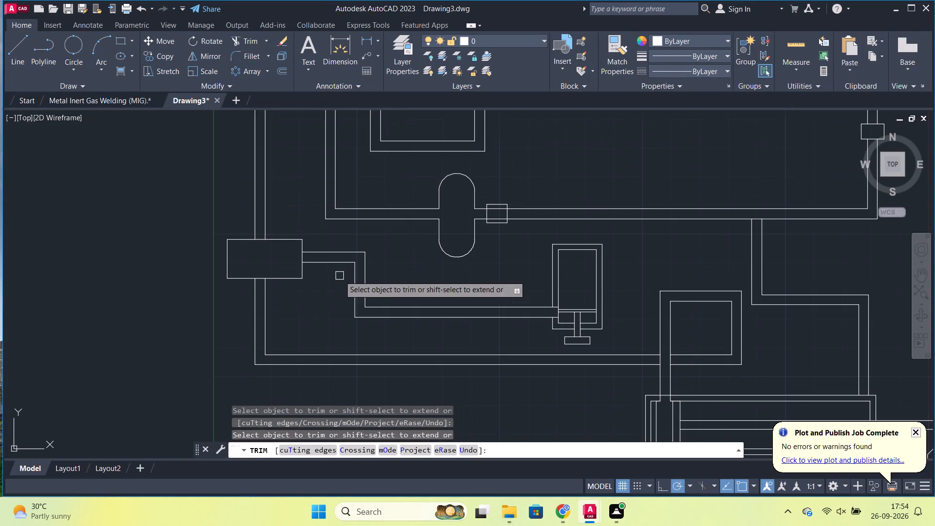
drag(324, 232, 336, 276)
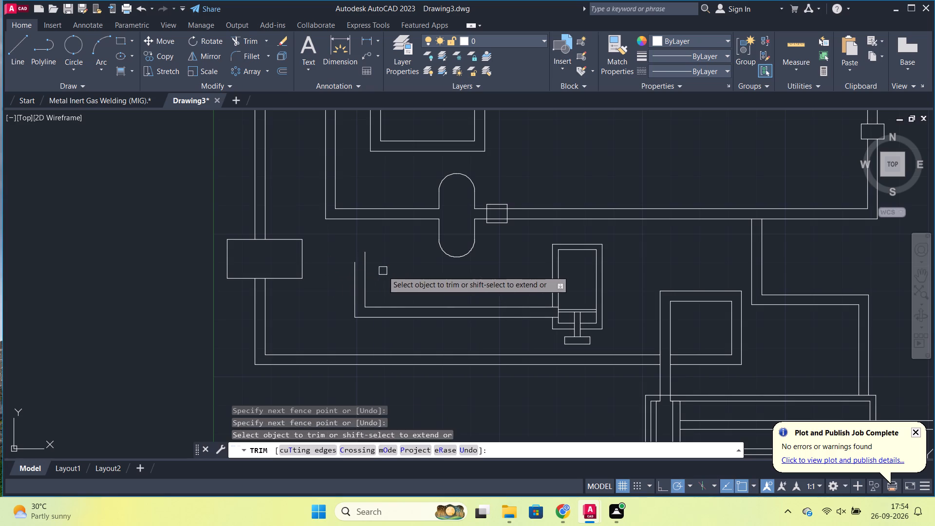
drag(383, 271, 341, 271)
key(Escape)
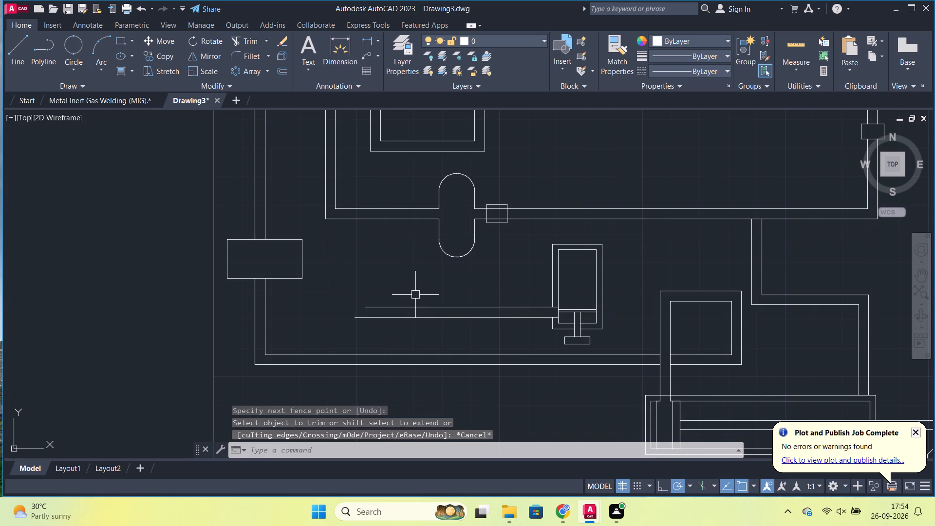
Extend the two remaining horizontal lines leftward to the vertical double line below the far-left rectangle.
text(ex)
key(Return)
click(415, 304)
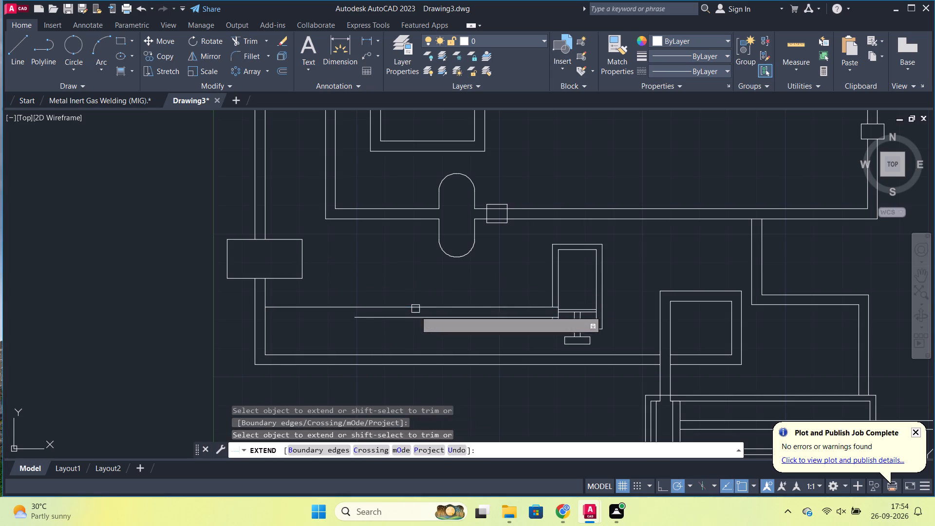
click(415, 317)
key(Escape)
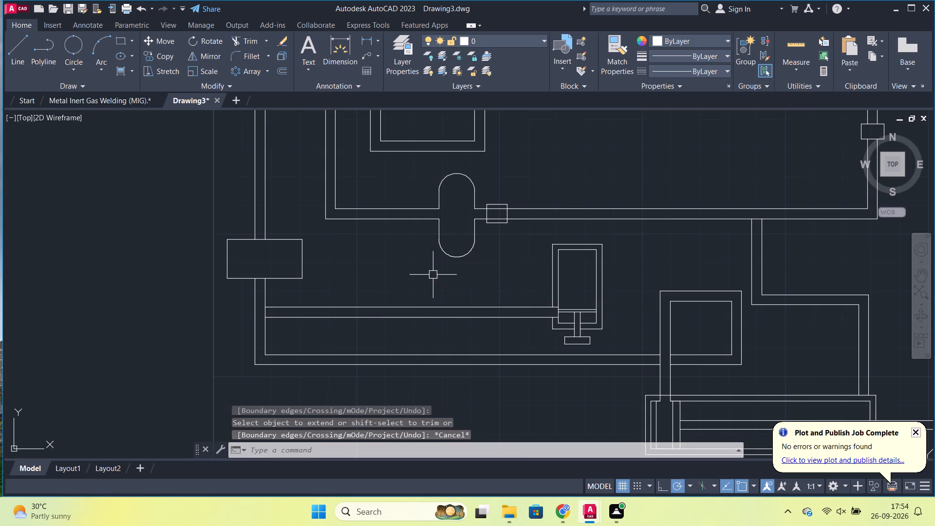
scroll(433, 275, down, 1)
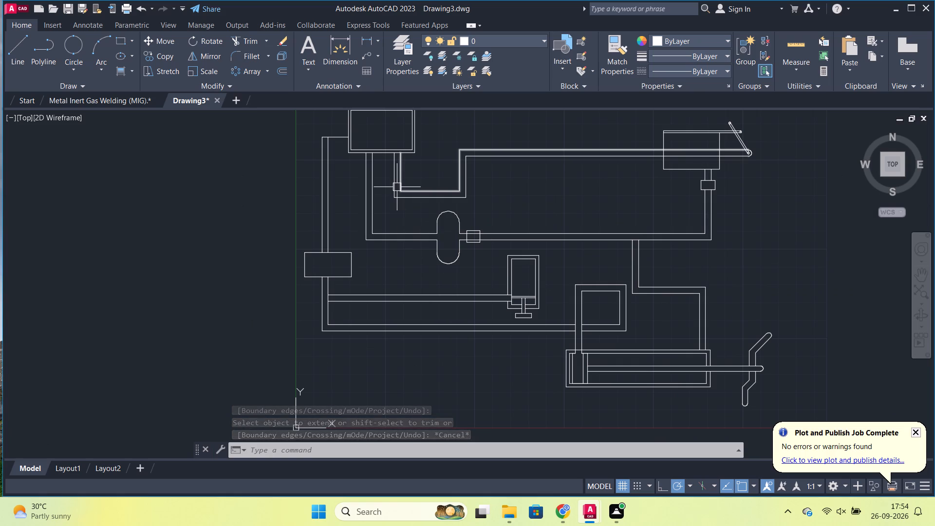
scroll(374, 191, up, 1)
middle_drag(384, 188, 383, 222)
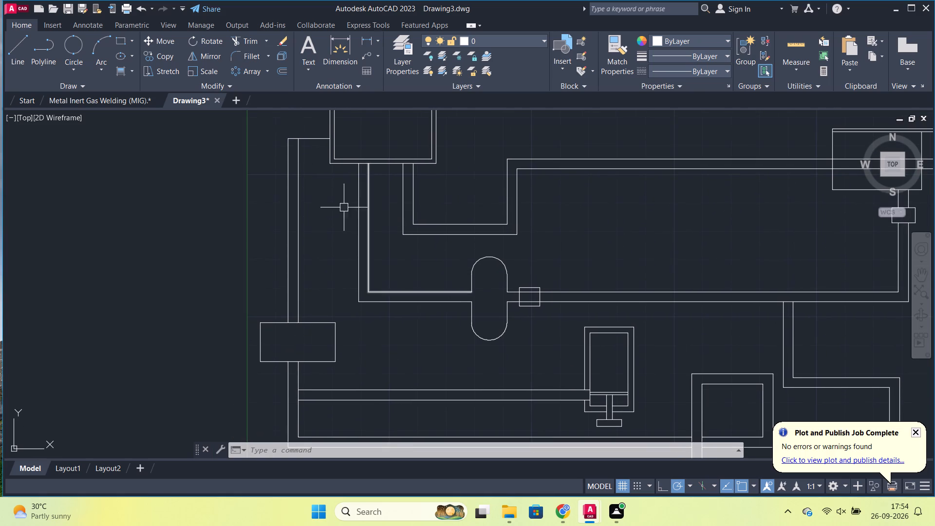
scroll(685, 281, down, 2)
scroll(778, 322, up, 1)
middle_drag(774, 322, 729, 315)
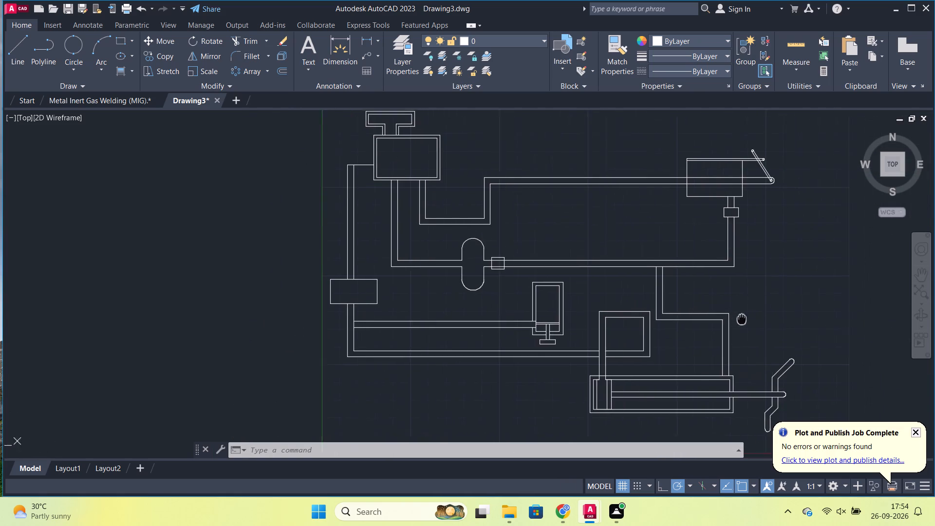
Draw a vertical line about 14 long from the long horizontal double line down into the upright double-walled rectangle.
middle_drag(729, 315, 661, 299)
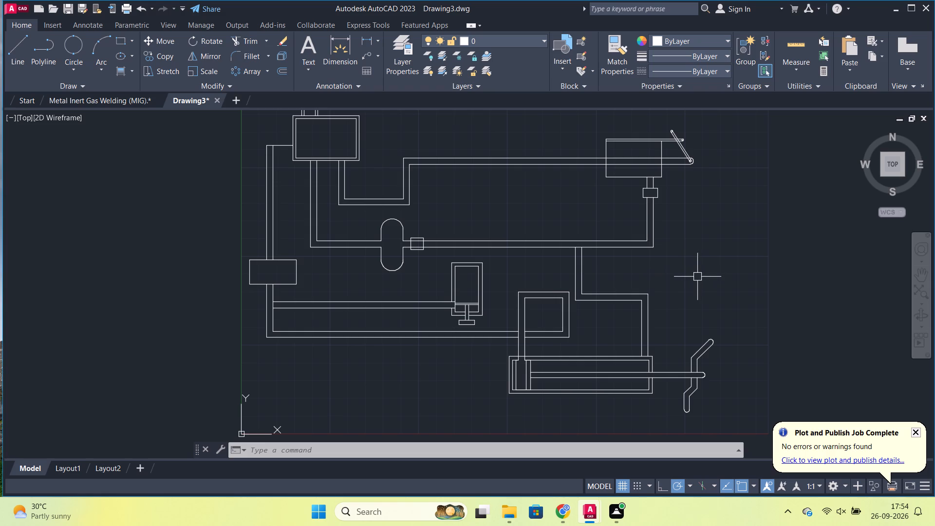
scroll(468, 234, up, 1)
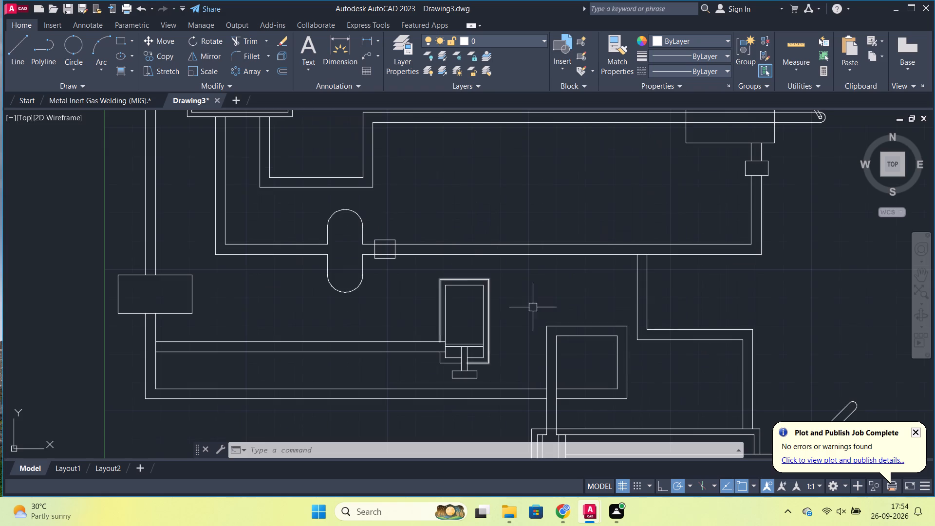
click(7, 47)
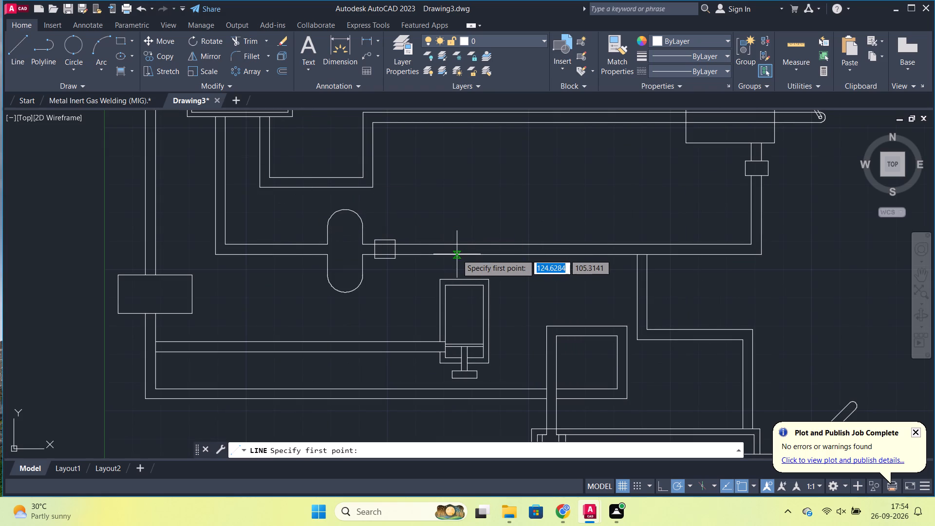
scroll(458, 254, up, 1)
click(458, 254)
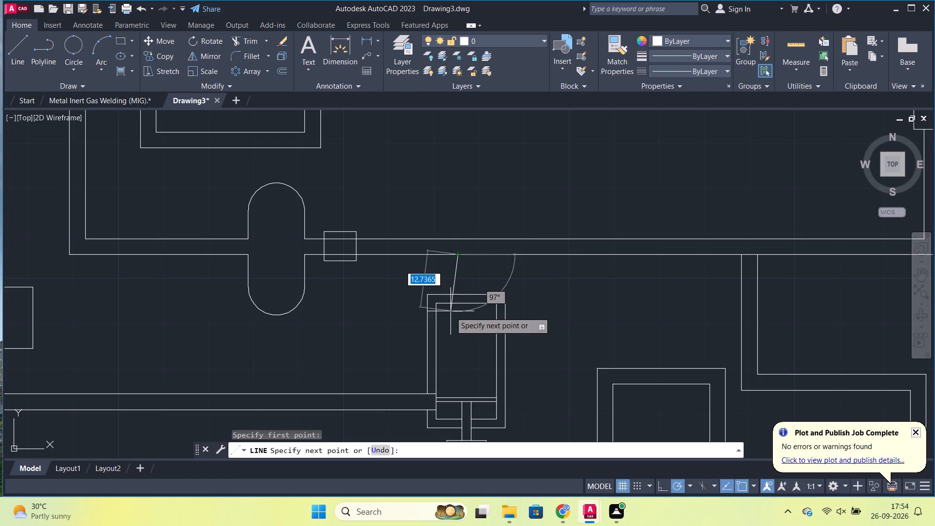
click(457, 316)
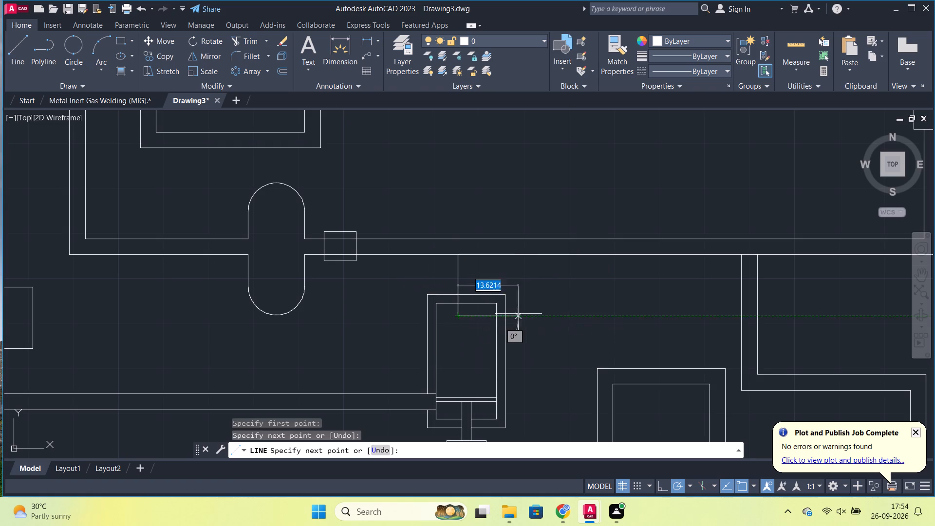
key(Escape)
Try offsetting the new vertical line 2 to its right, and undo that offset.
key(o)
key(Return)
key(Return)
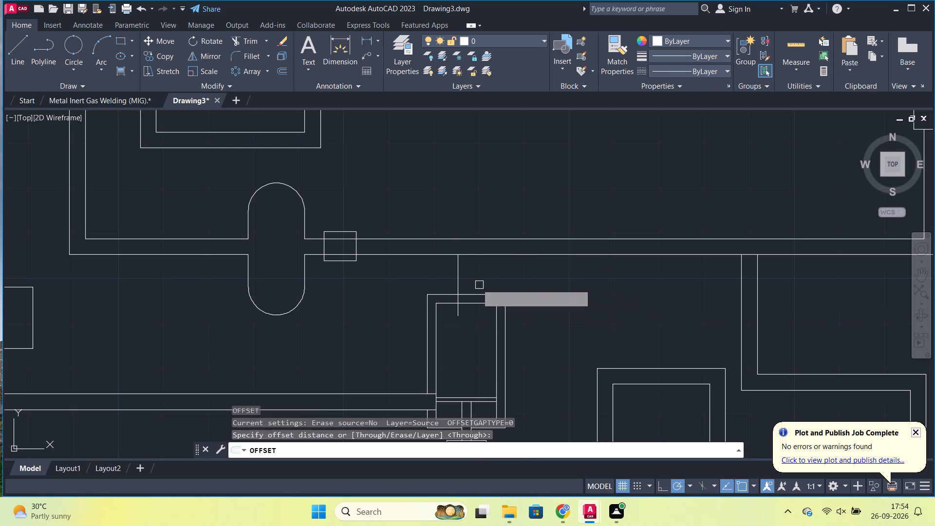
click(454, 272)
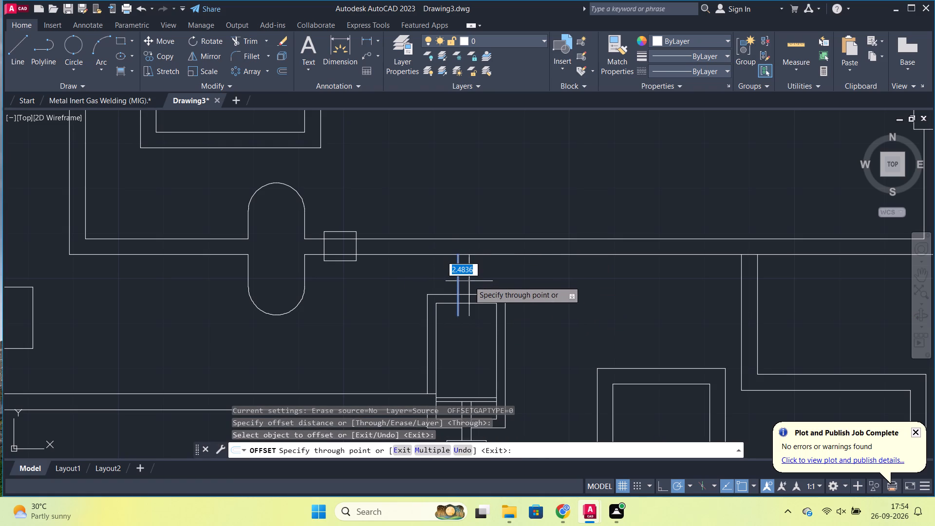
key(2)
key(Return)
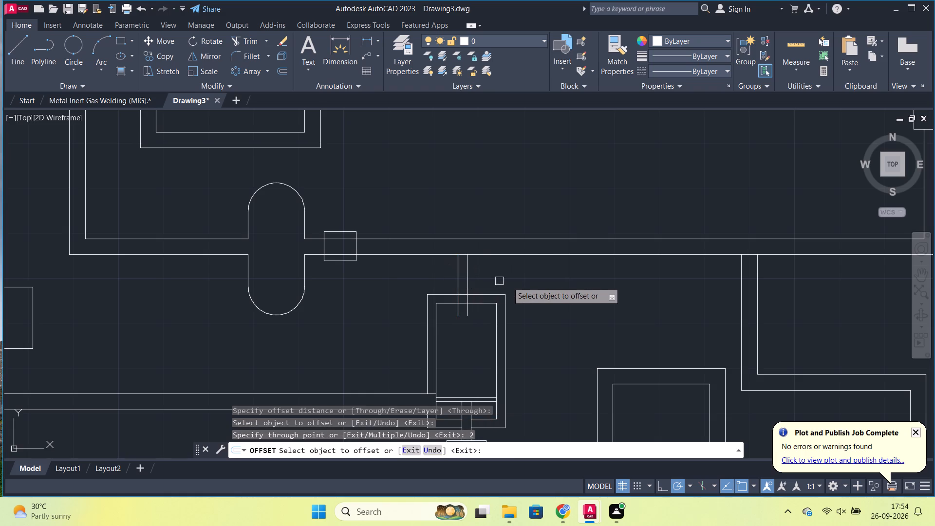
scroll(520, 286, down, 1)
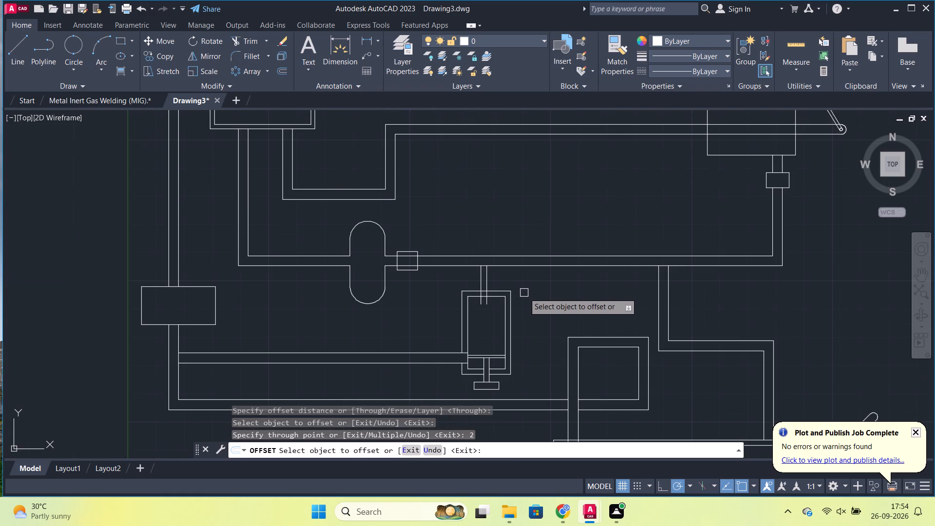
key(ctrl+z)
Offset the vertical line entering the upright rectangle 3.5 to its right.
click(479, 285)
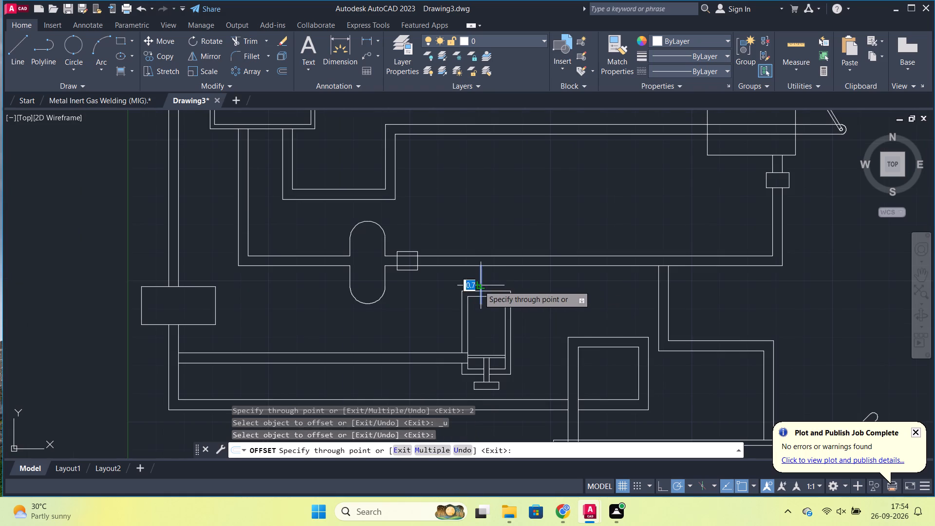
text(3.5)
key(Return)
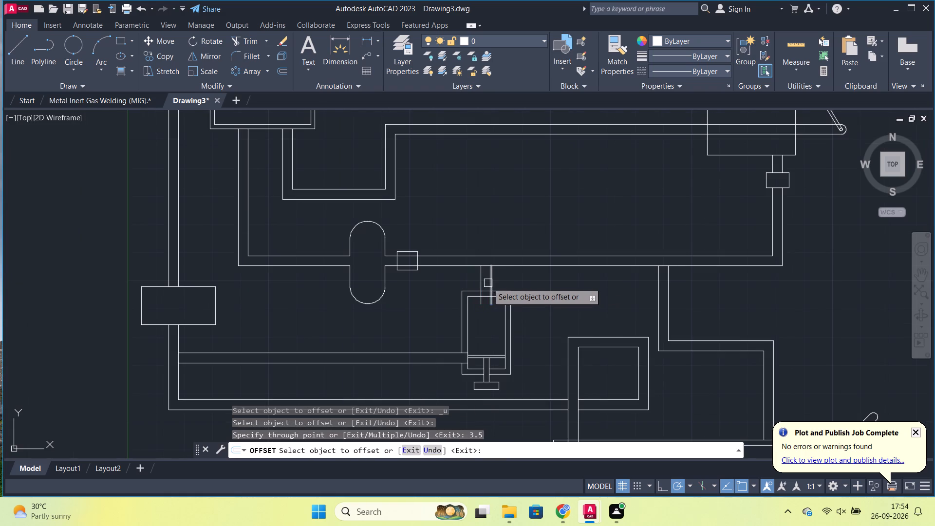
scroll(495, 301, up, 1)
key(t)
key(r)
key(Return)
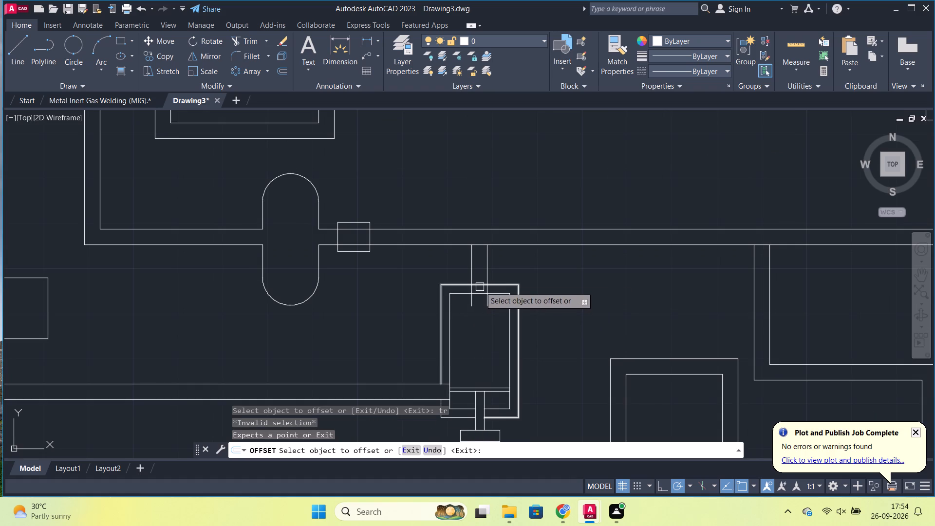
key(Escape)
key(Escape)
key(Escape)
Trim the outer and inner top walls of the upright rectangle between the two new vertical lines.
text(tr)
key(Return)
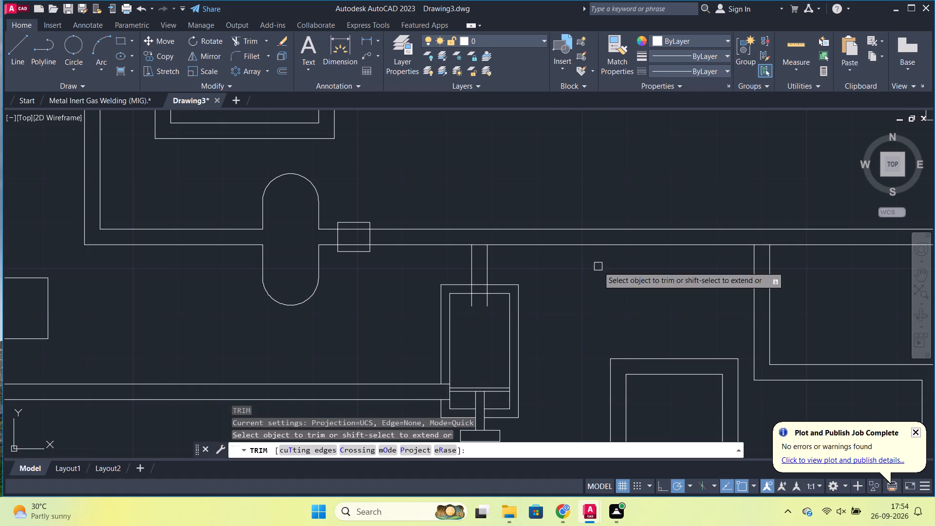
click(481, 285)
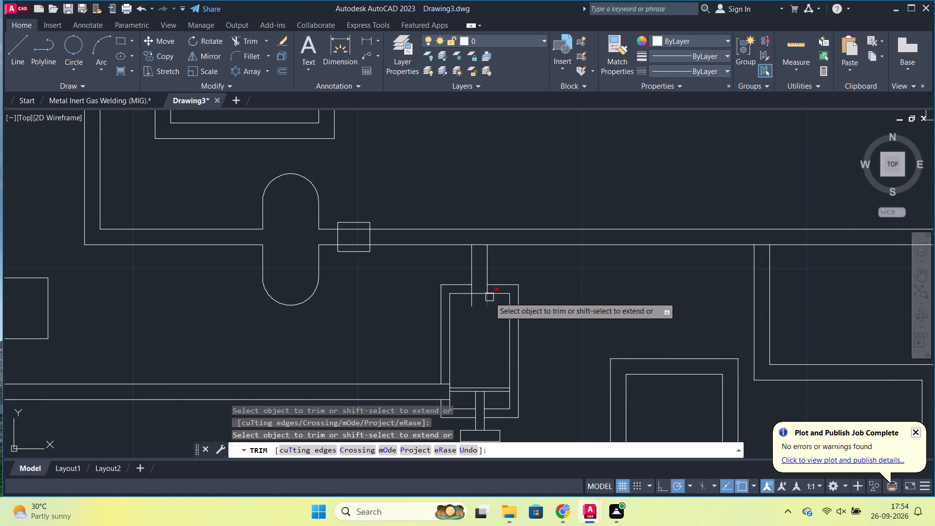
click(476, 296)
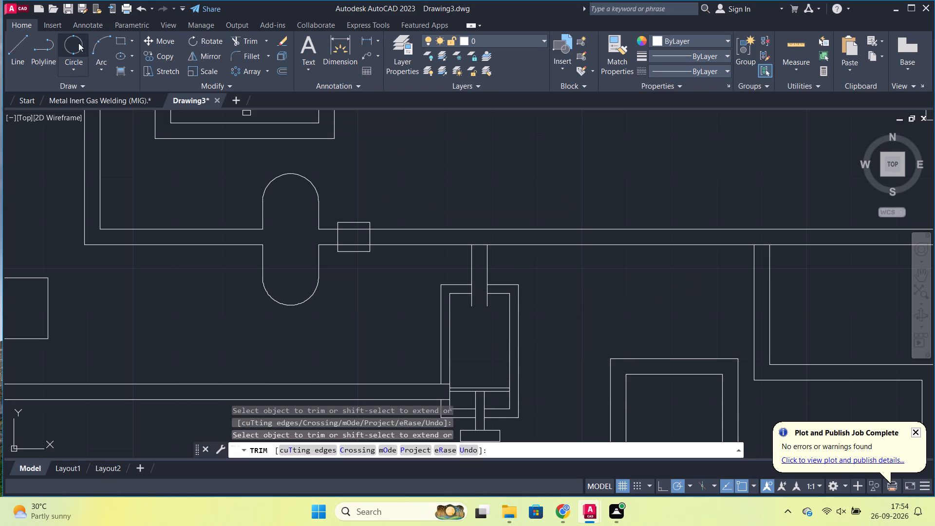
Round off the lower ends of the two vertical lines with a two-point circle of diameter 3.5, trimming away its upper half.
click(84, 49)
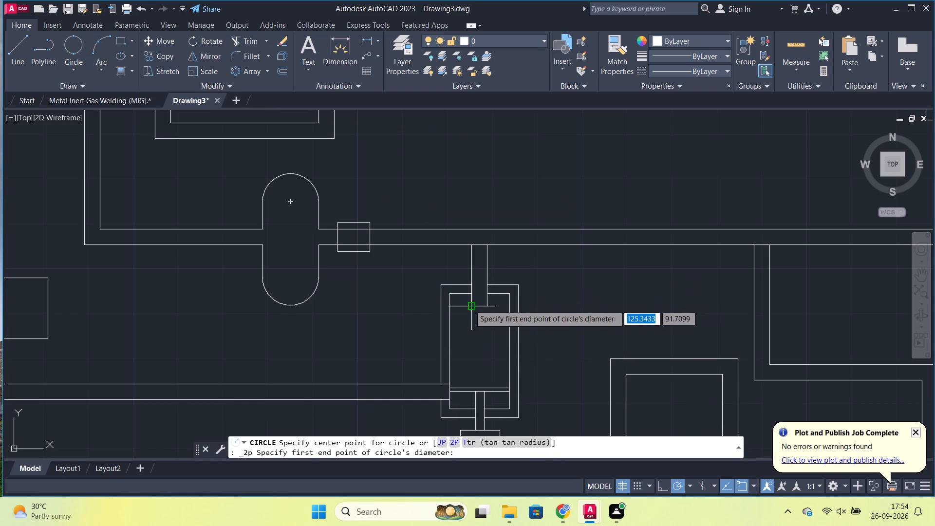
click(469, 305)
scroll(486, 303, up, 3)
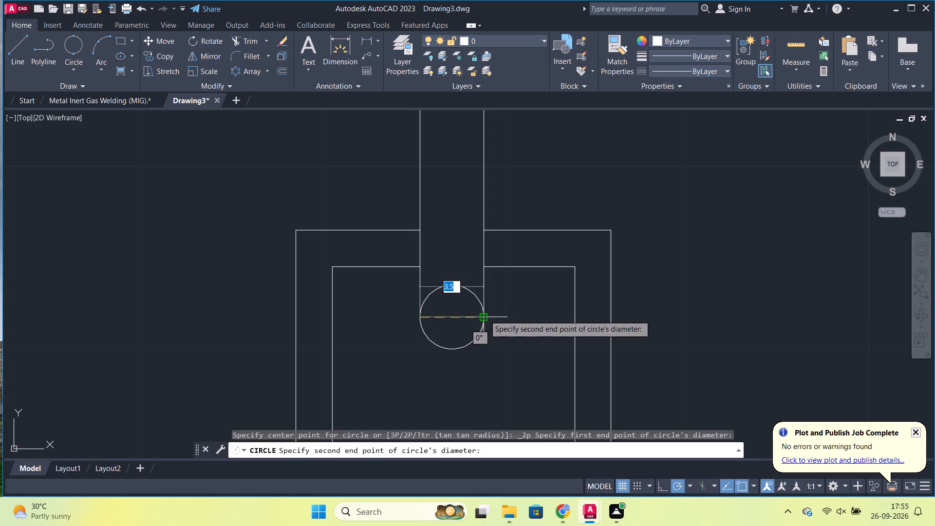
click(485, 315)
text(tr)
key(Return)
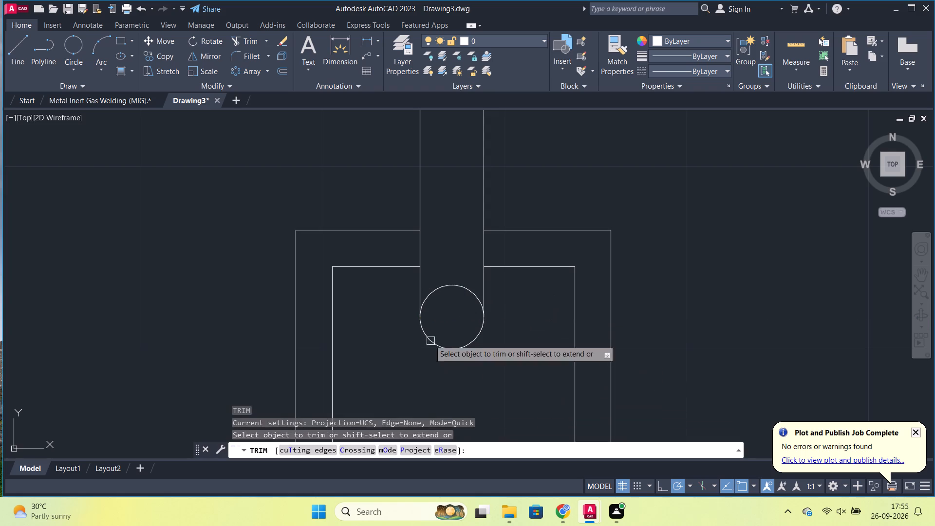
drag(452, 305, 445, 268)
scroll(444, 268, down, 2)
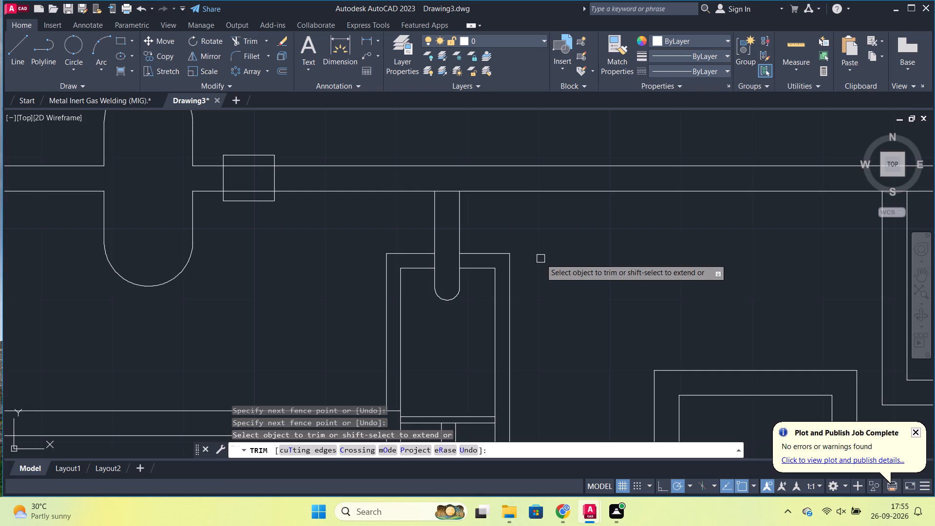
With 15° polar tracking, draw a line about 21 long rising at 15° from the inner left wall, just above the plunger.
click(18, 46)
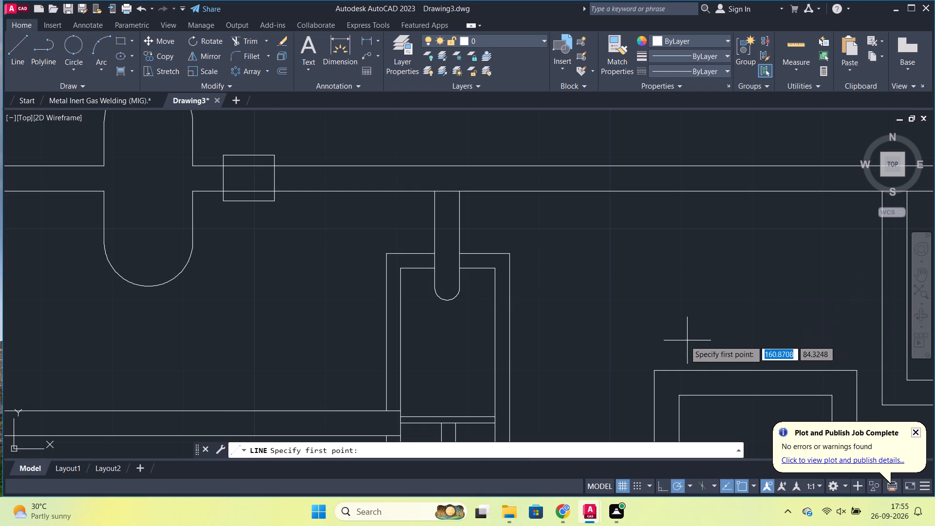
middle_drag(610, 302, 609, 285)
middle_drag(612, 293, 622, 237)
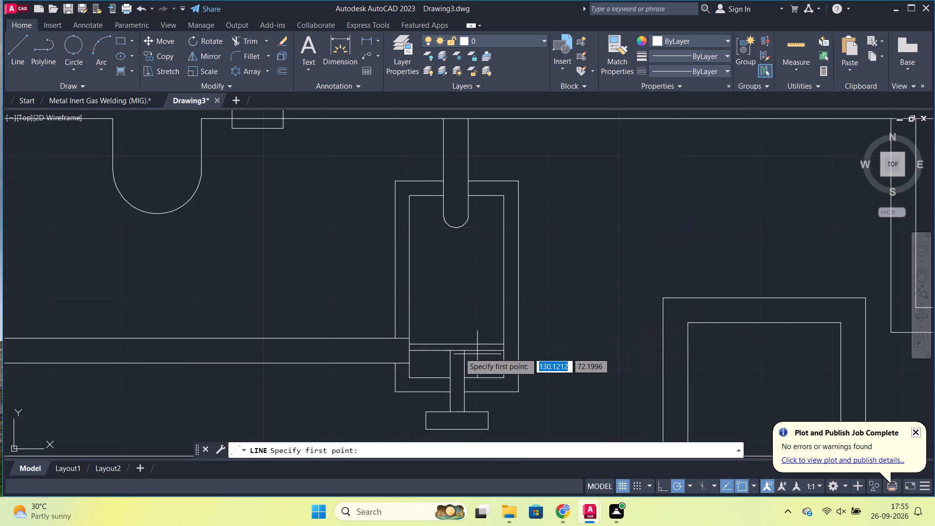
click(409, 330)
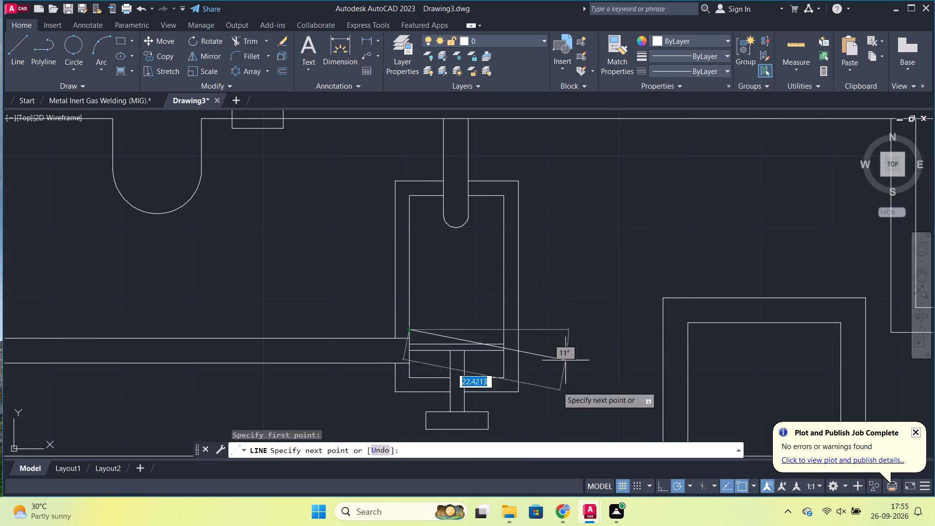
click(686, 485)
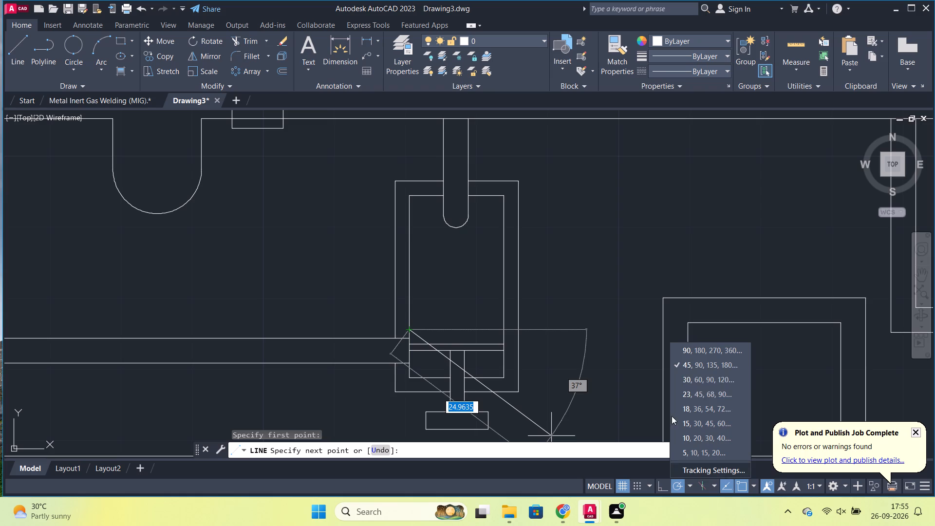
click(683, 378)
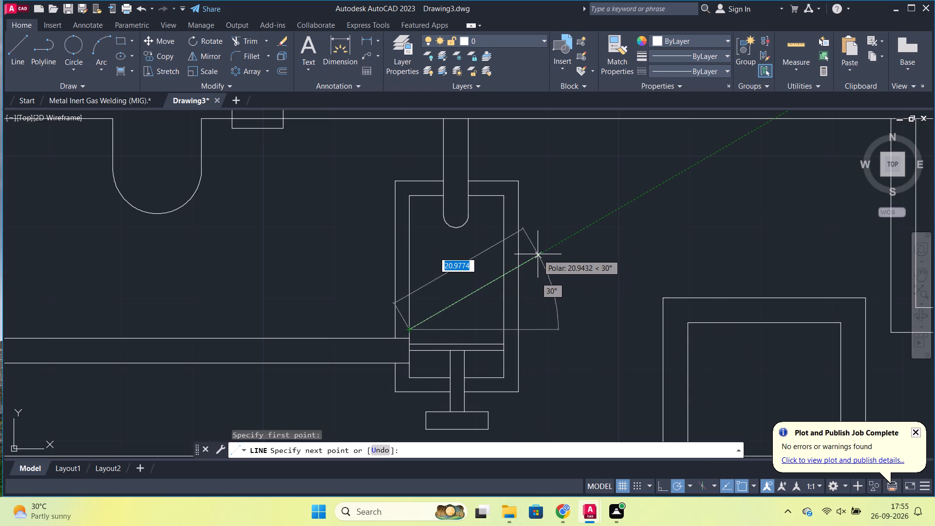
click(687, 485)
click(692, 424)
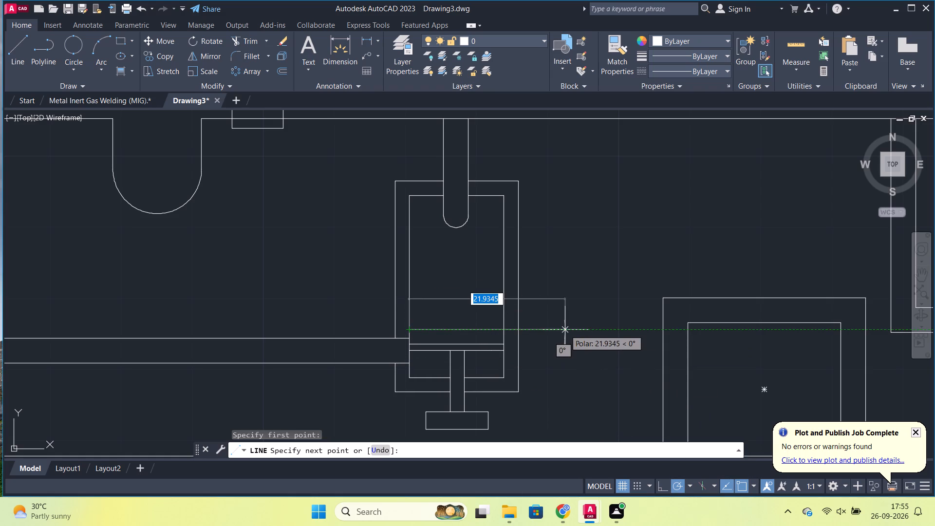
click(556, 288)
key(Escape)
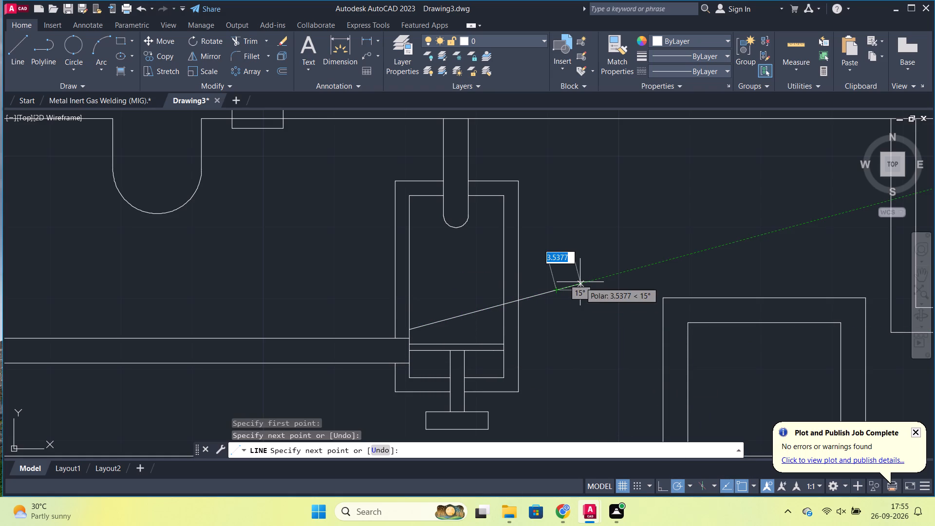
Offset the slanted line upward twice, at distances of 2 and 4, as parallel lines across the upright rectangle.
click(477, 311)
key(o)
key(Return)
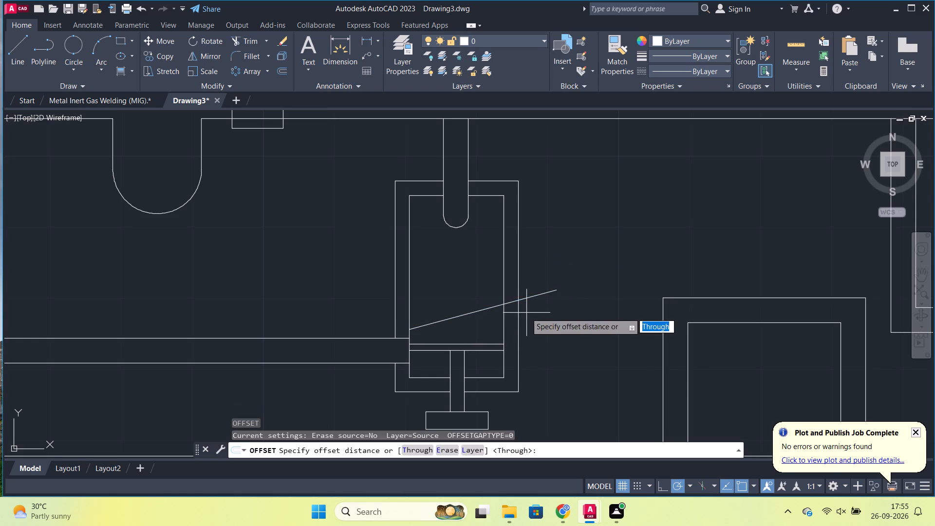
key(Return)
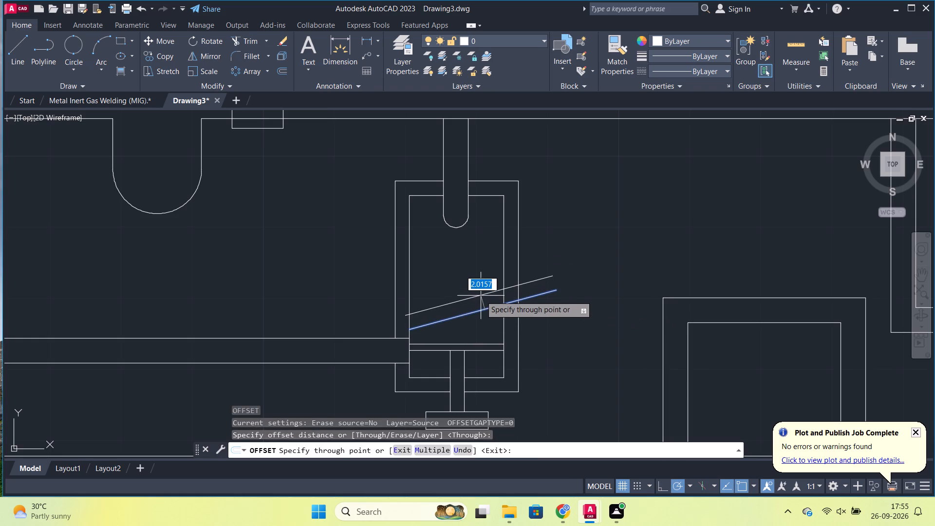
key(2)
key(Return)
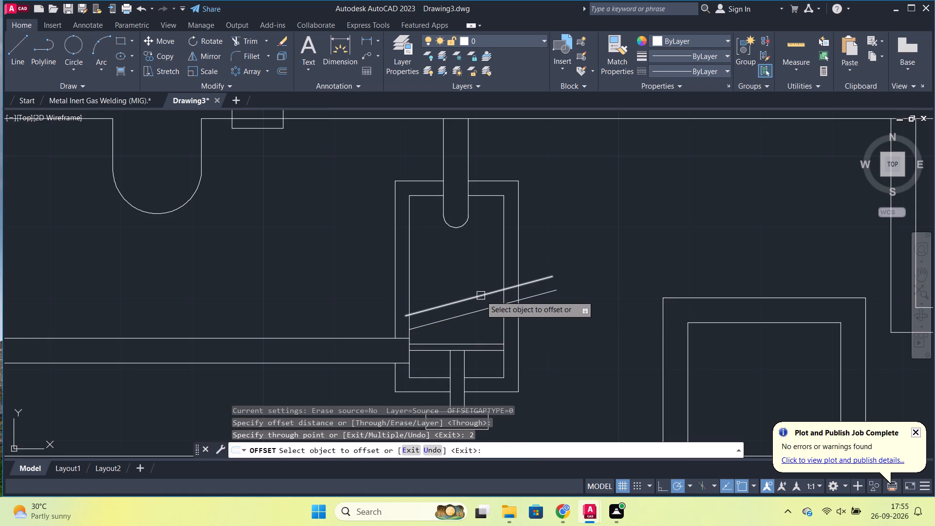
key(c)
key(o)
key(Return)
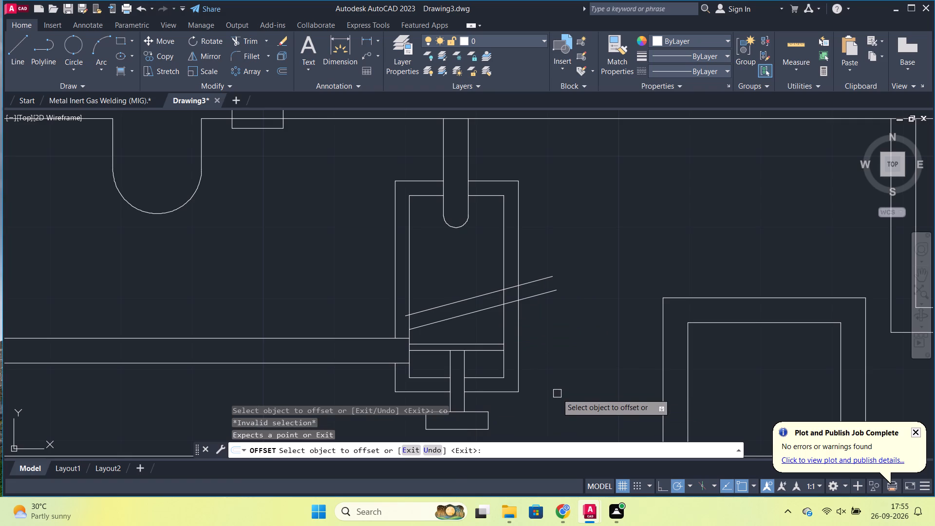
click(465, 313)
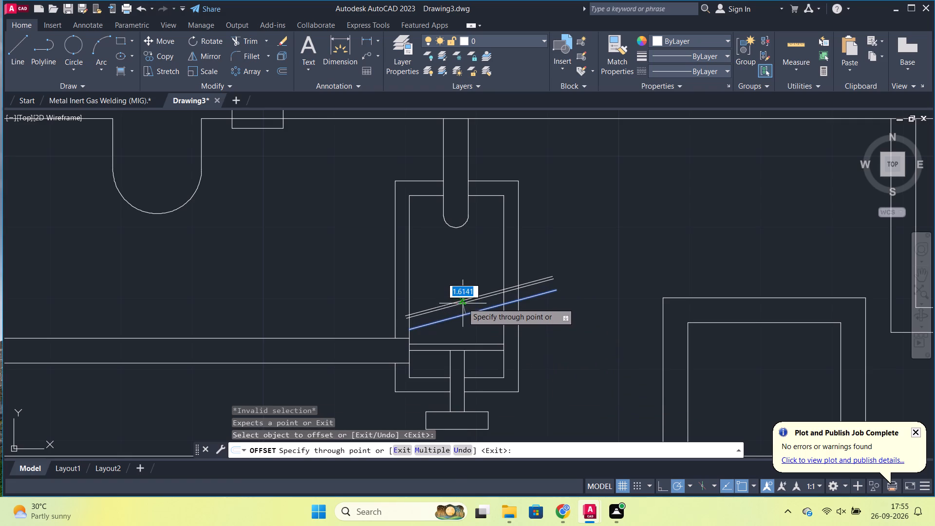
key(4)
key(Return)
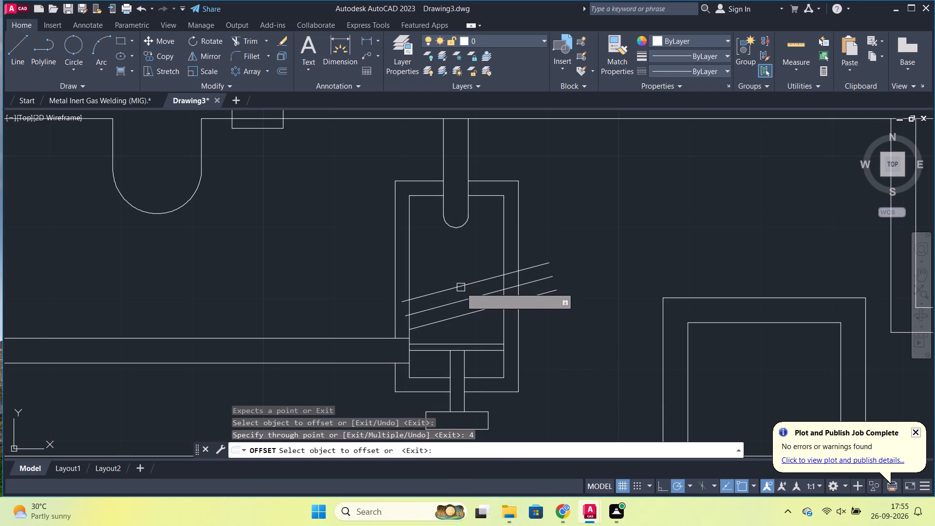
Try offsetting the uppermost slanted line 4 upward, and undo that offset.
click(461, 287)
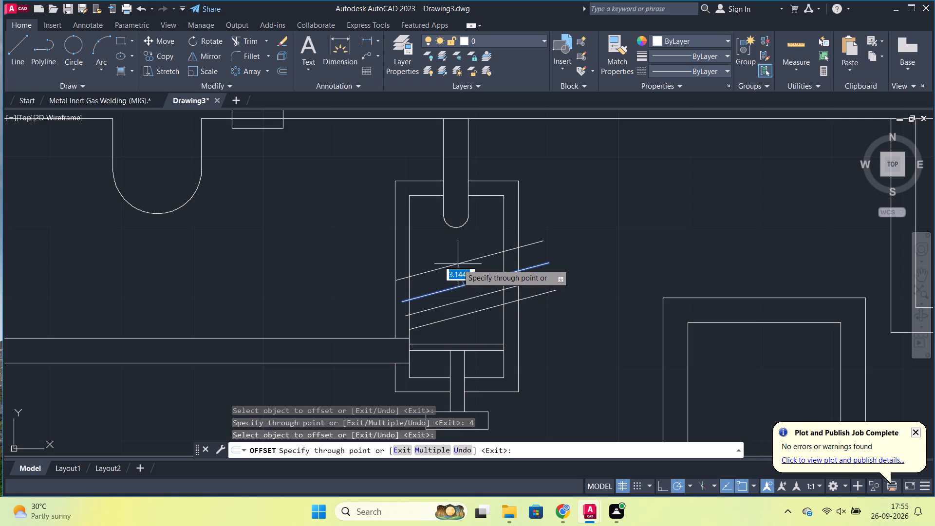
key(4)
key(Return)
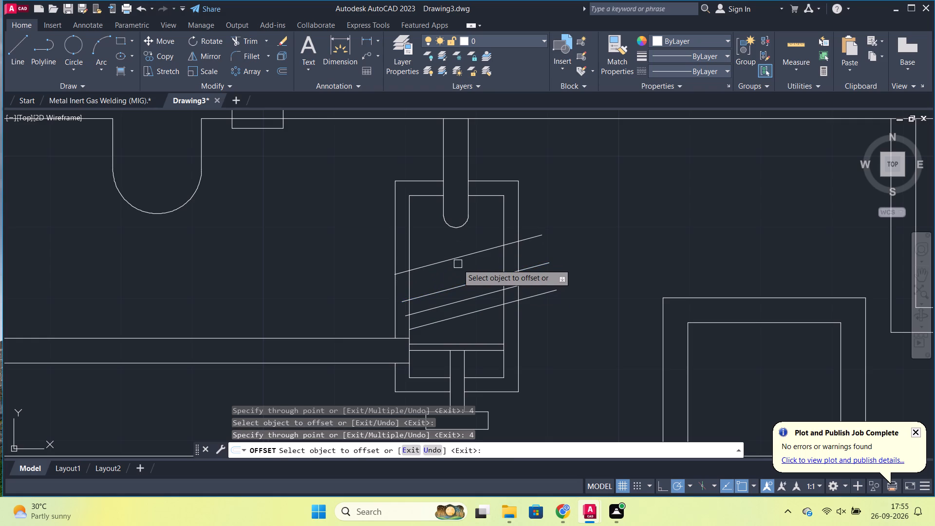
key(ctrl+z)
Offset the uppermost slanted line upward three times in succession, each at a distance of 2, across the upright rectangle.
click(457, 289)
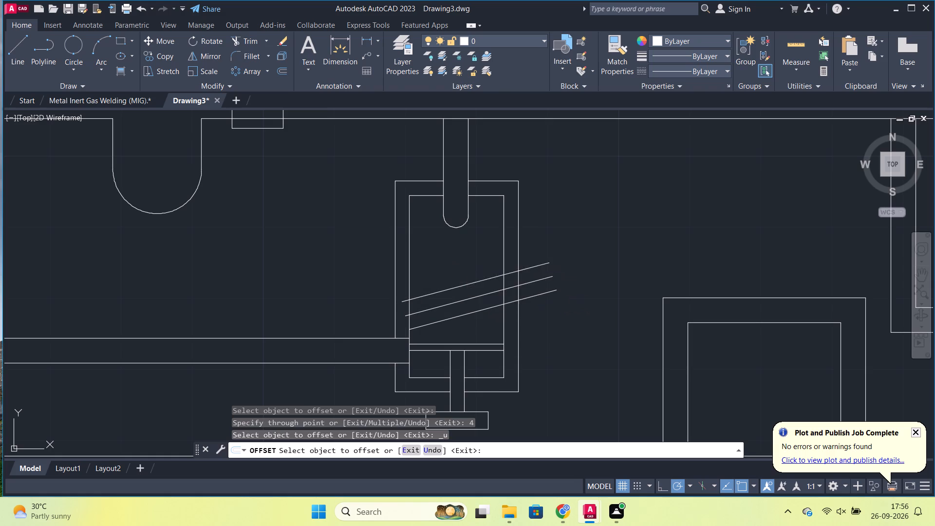
key(2)
key(Return)
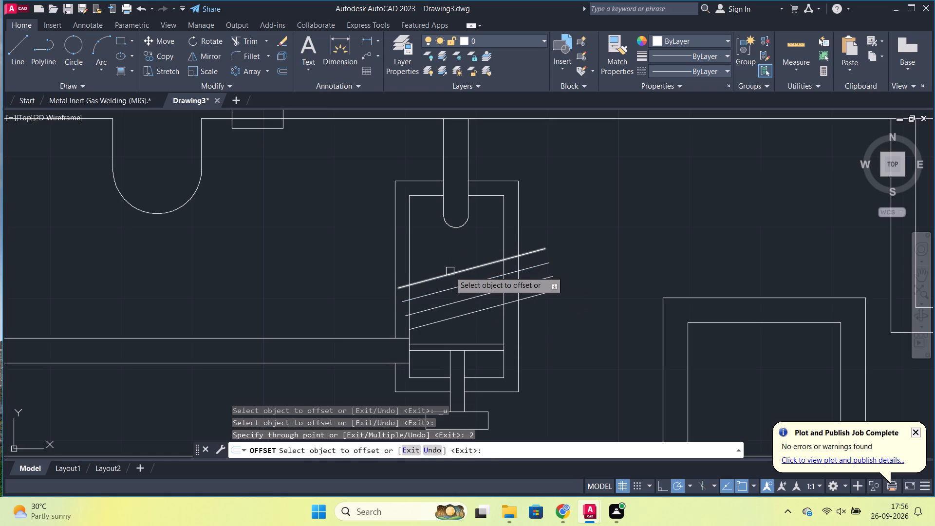
click(450, 271)
key(2)
key(Return)
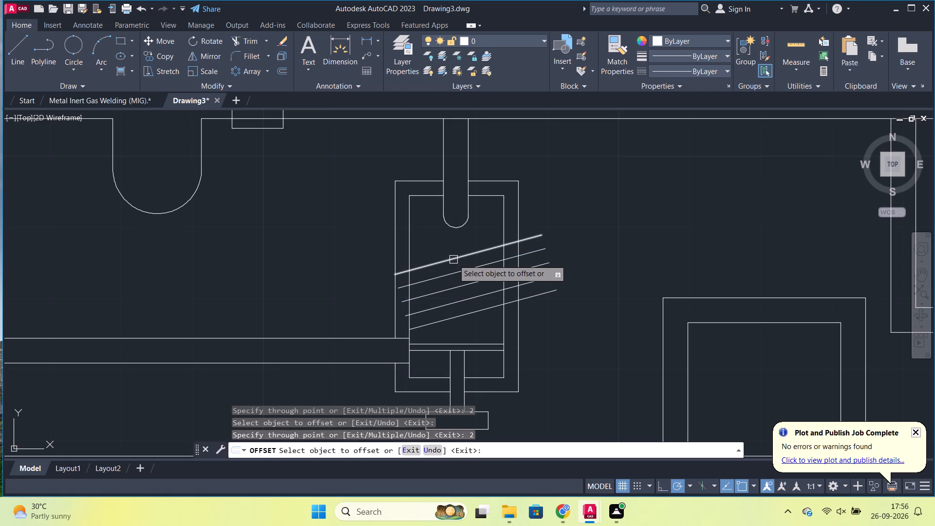
click(453, 260)
key(2)
key(Return)
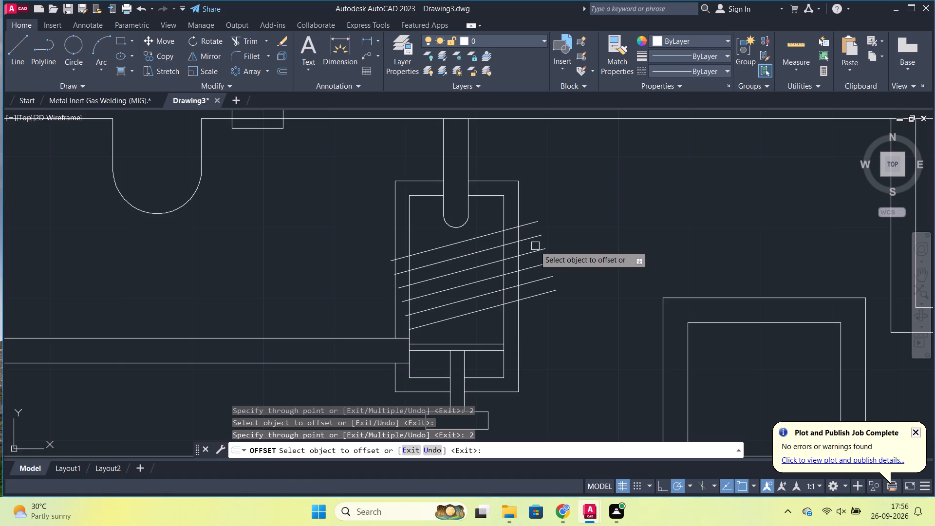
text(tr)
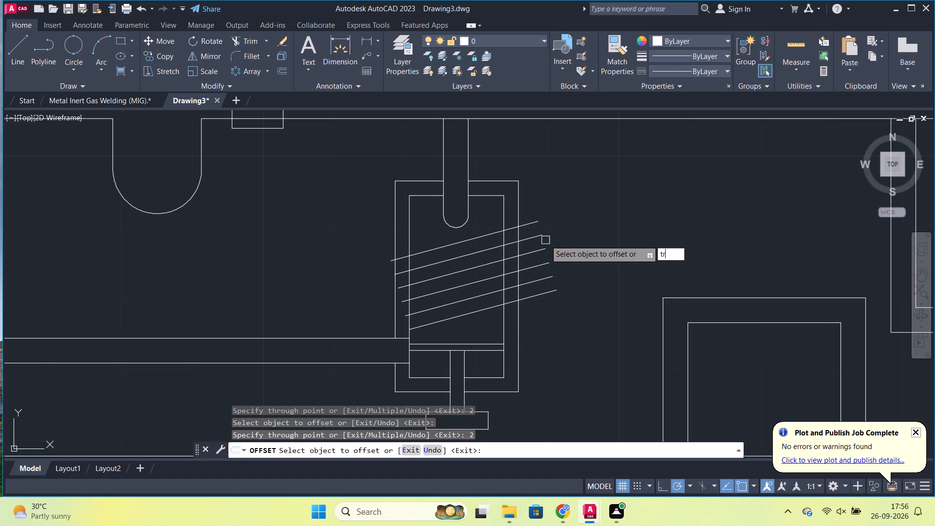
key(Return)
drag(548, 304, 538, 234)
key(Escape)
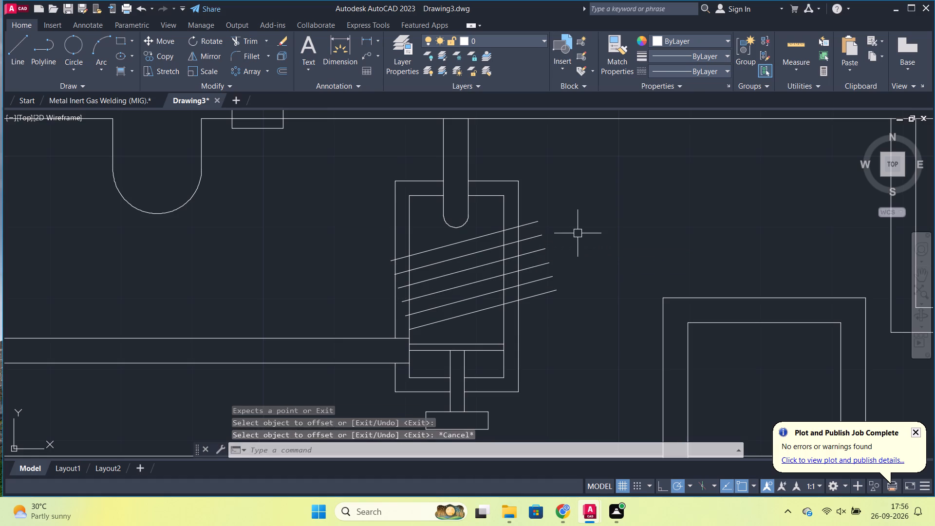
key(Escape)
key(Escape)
Trim the lower five slanted lines at the outer right wall, and cut all left overhangs back to the inner left wall.
text(tr)
key(Return)
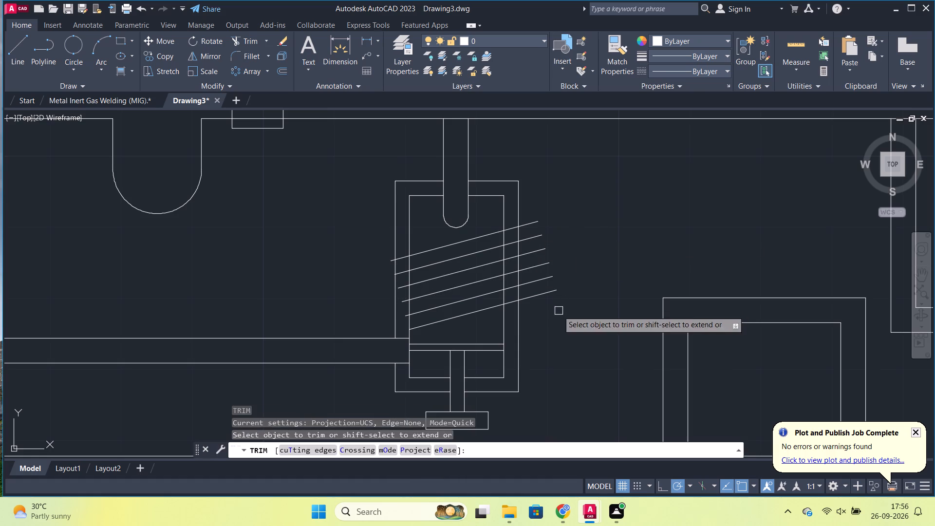
drag(558, 311, 531, 225)
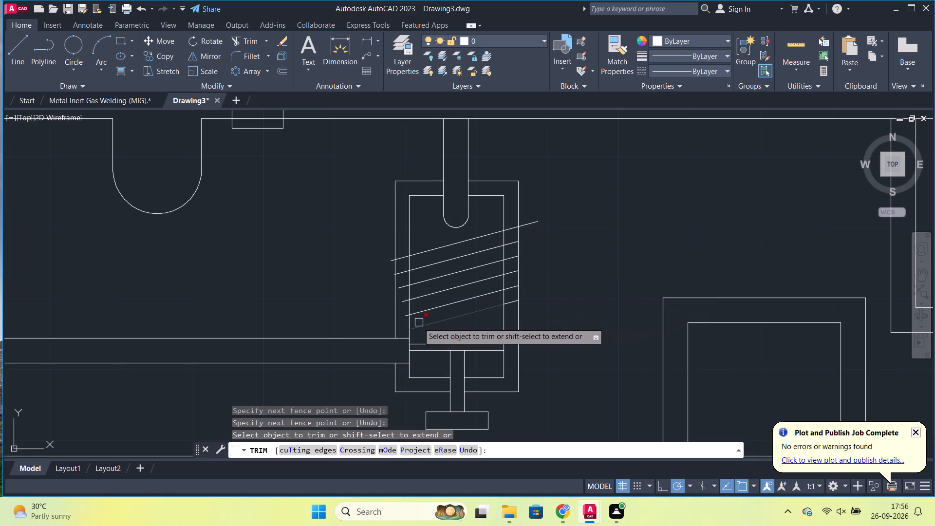
drag(404, 320, 402, 249)
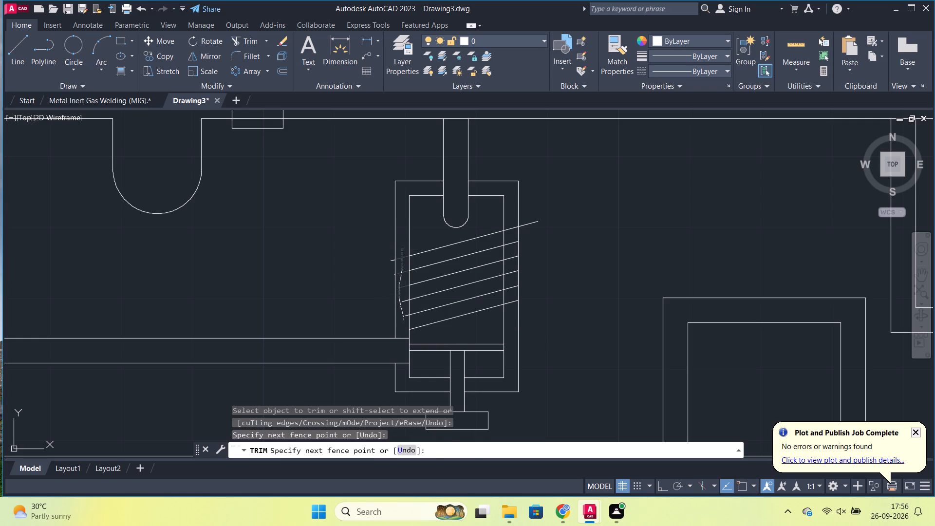
scroll(384, 260, up, 3)
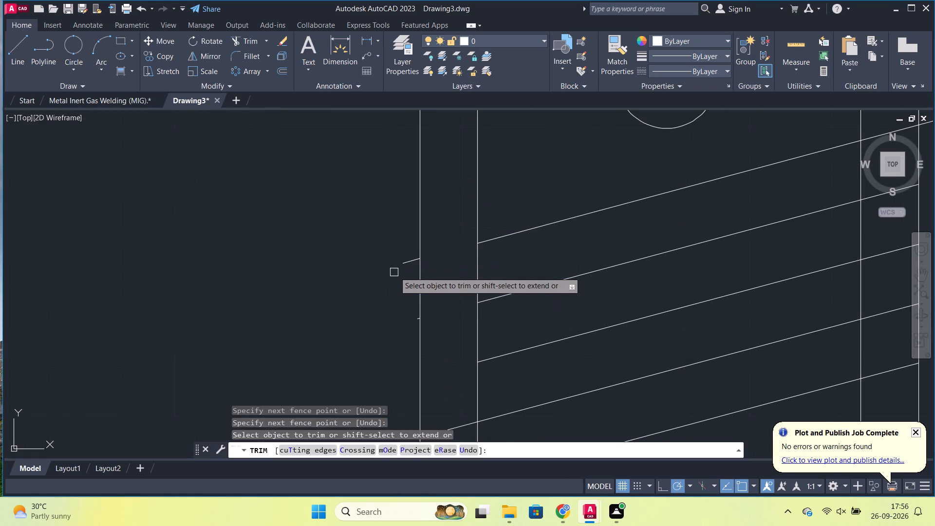
click(411, 261)
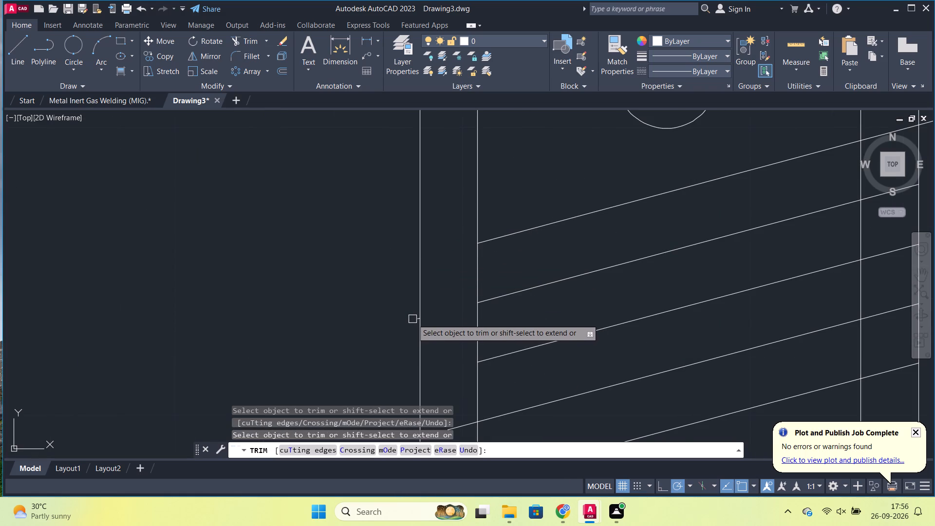
click(414, 317)
scroll(413, 317, down, 3)
scroll(426, 366, up, 2)
click(421, 322)
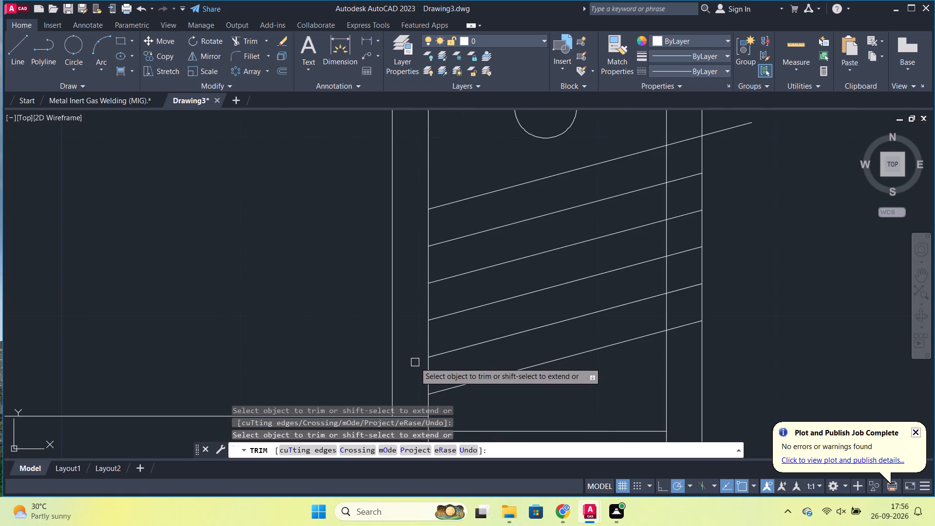
click(415, 362)
Trim the right ends of all six slanted lines back to the inner right wall of the upright rectangle.
scroll(415, 362, down, 3)
scroll(503, 307, up, 3)
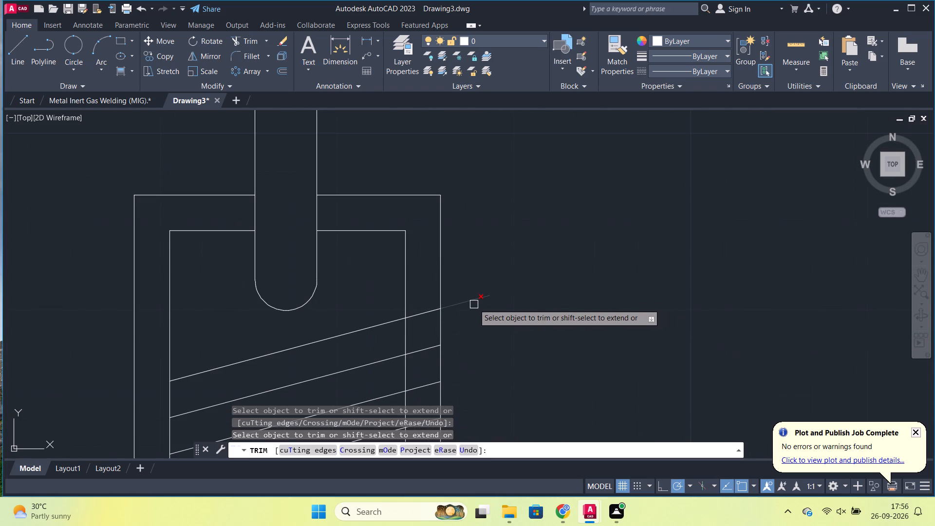
click(471, 303)
scroll(471, 303, down, 2)
middle_drag(478, 315, 490, 281)
click(461, 274)
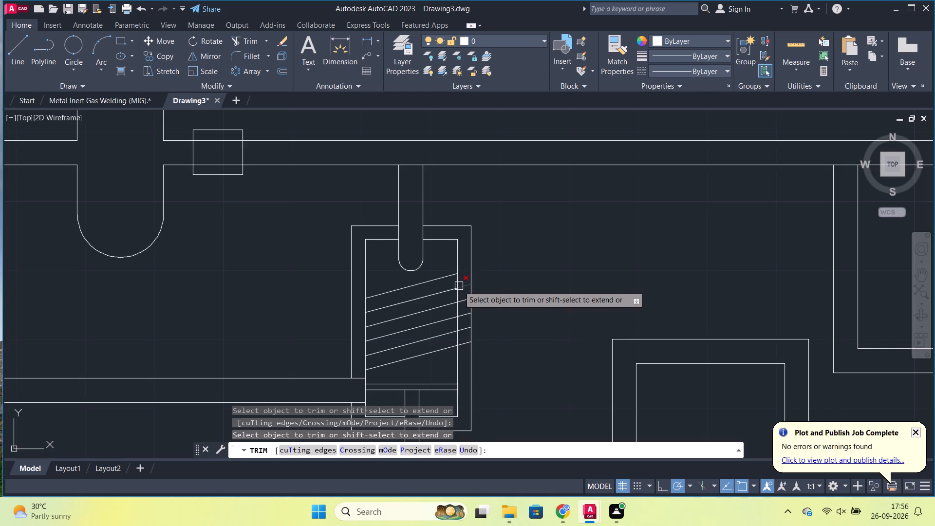
click(461, 288)
click(462, 300)
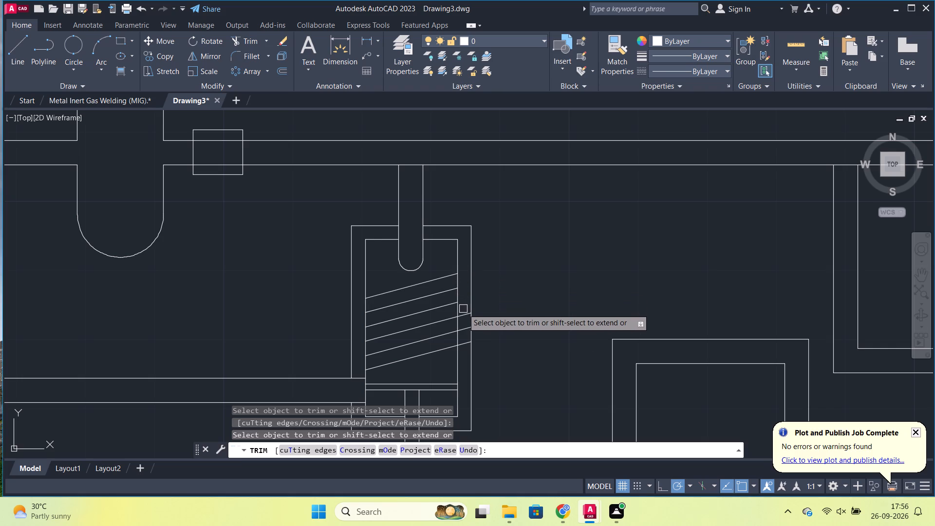
click(463, 313)
click(463, 330)
click(463, 341)
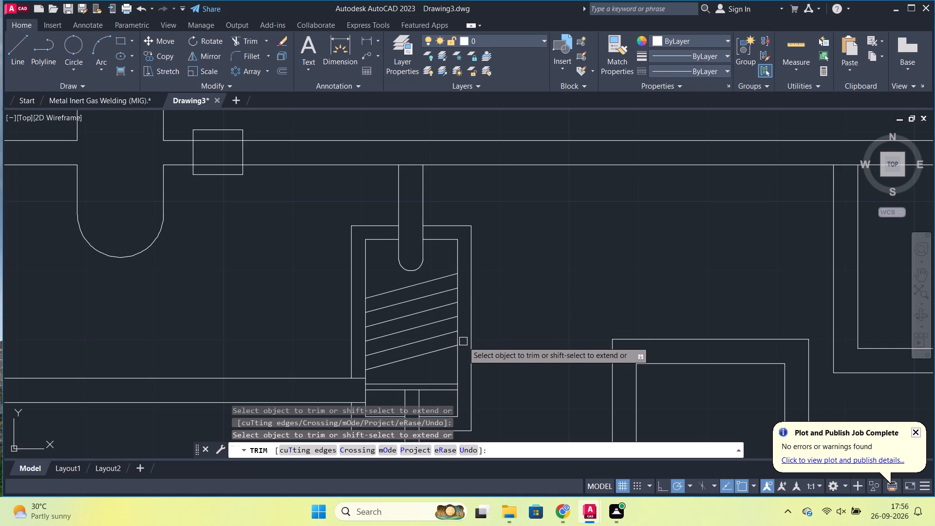
scroll(490, 293, down, 1)
middle_drag(496, 294, 548, 215)
scroll(581, 215, up, 1)
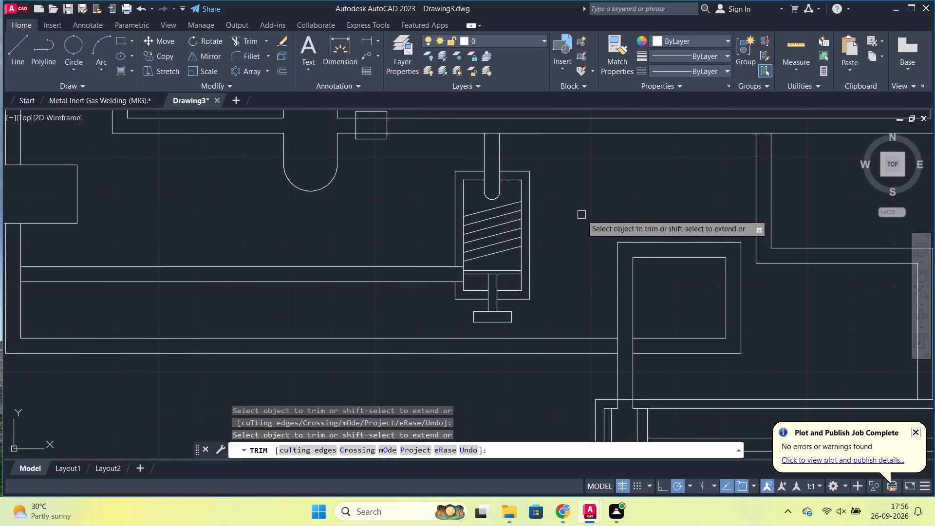
key(Escape)
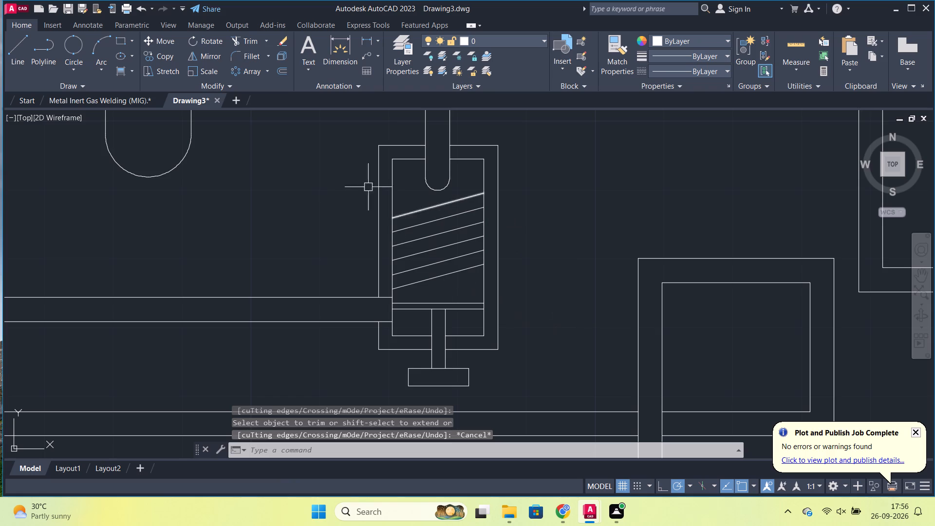
Draw two circles tangent to the top pair of slanted lines, one touching the inner left wall and one the inner right wall.
click(74, 69)
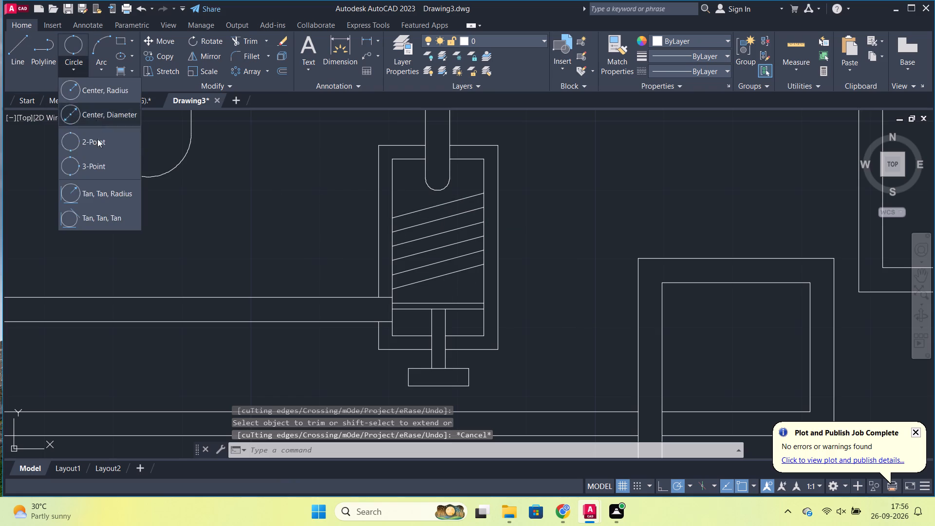
click(116, 215)
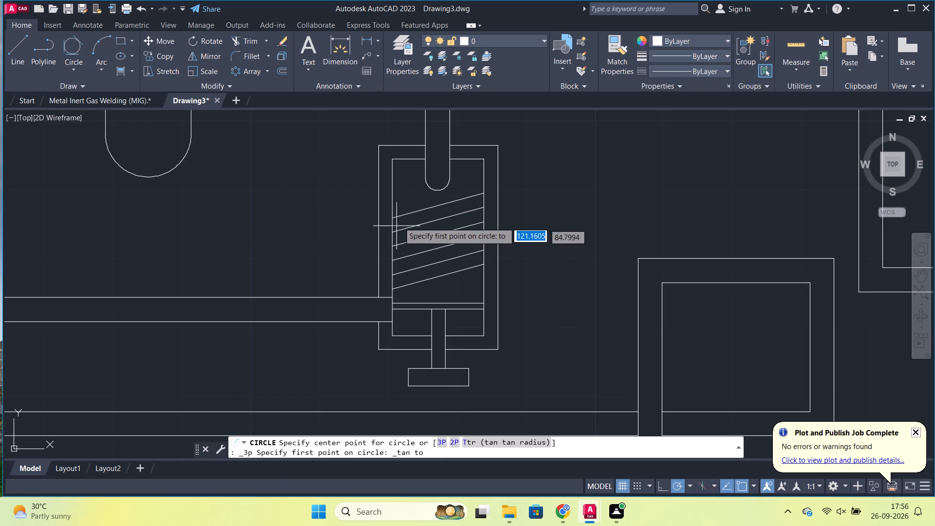
click(402, 217)
click(391, 223)
click(394, 231)
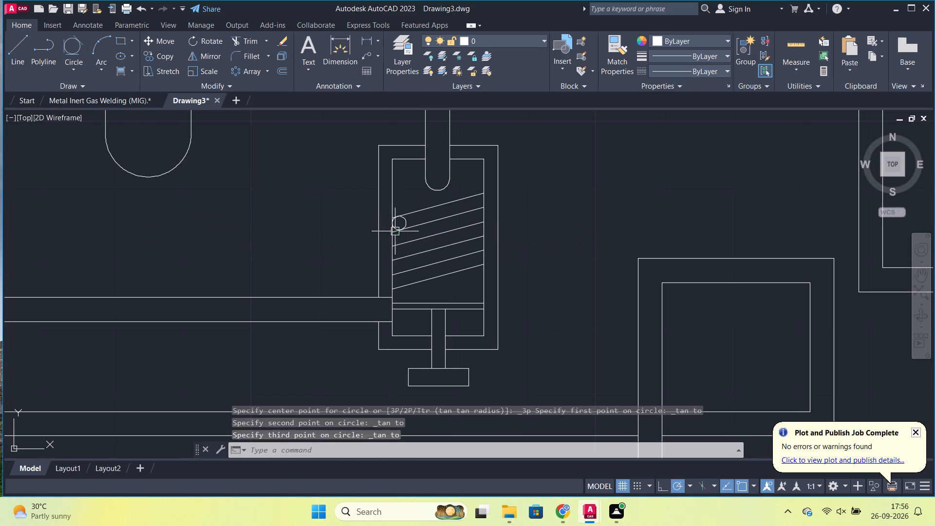
click(67, 46)
click(473, 199)
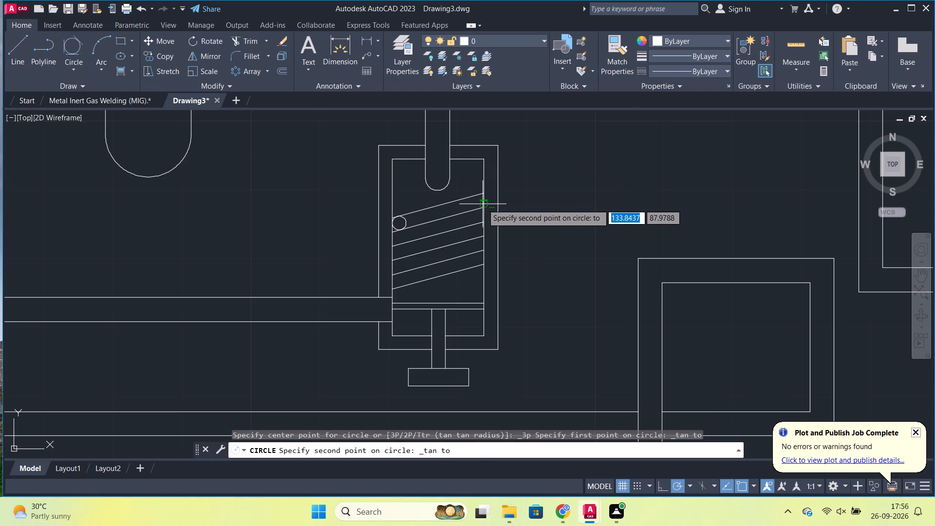
click(481, 199)
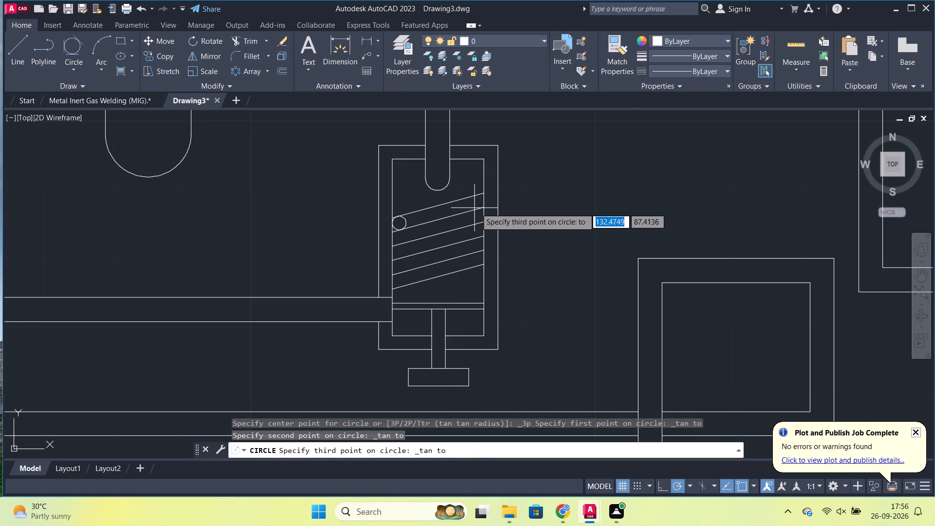
click(476, 208)
Draw two circles tangent to the middle pair of slanted lines, one touching the inner left wall and one the inner right wall.
click(75, 64)
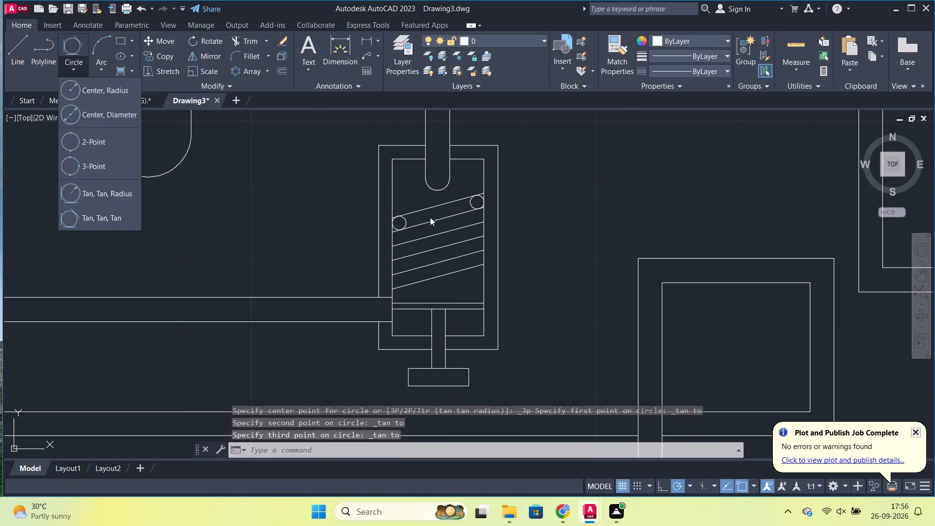
click(118, 216)
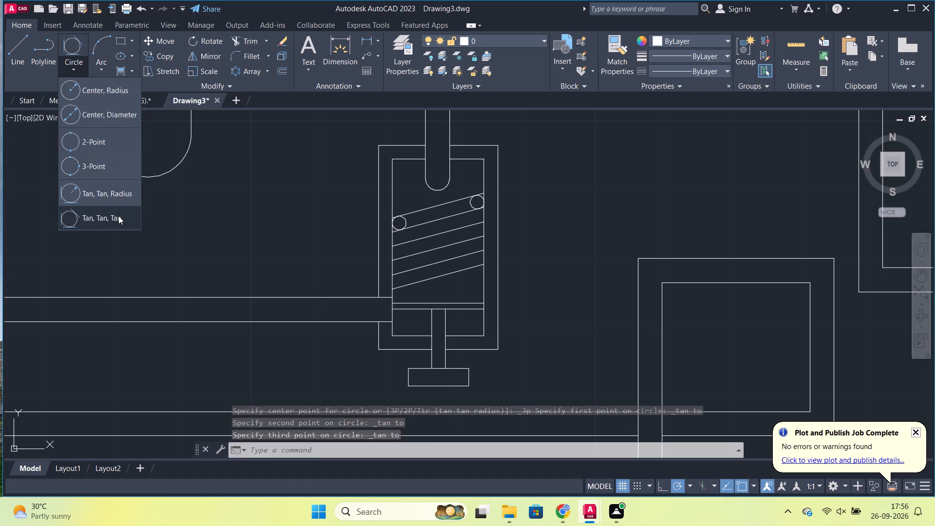
click(399, 247)
click(394, 254)
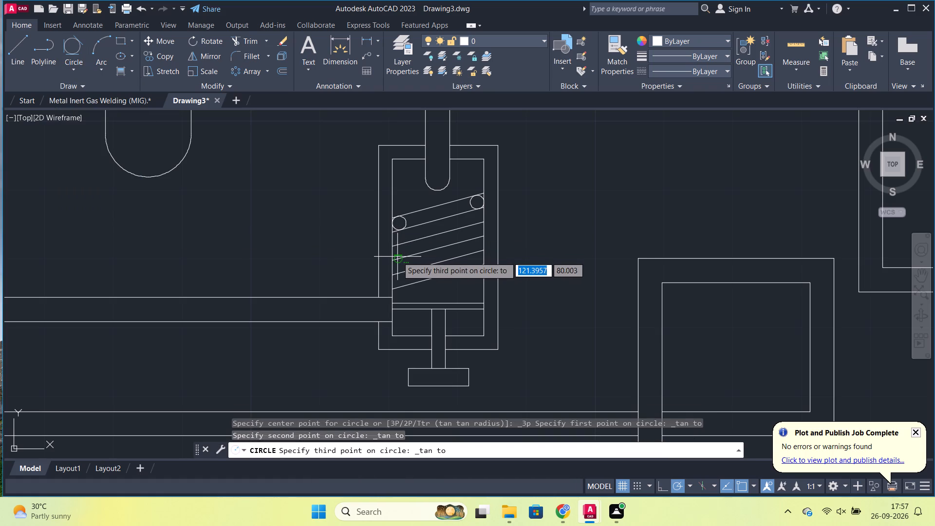
click(397, 257)
key(space)
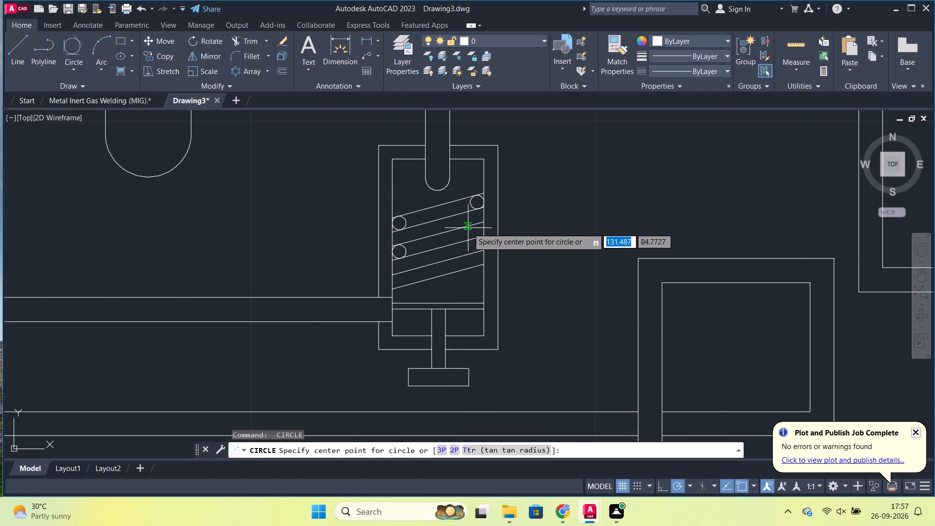
click(63, 52)
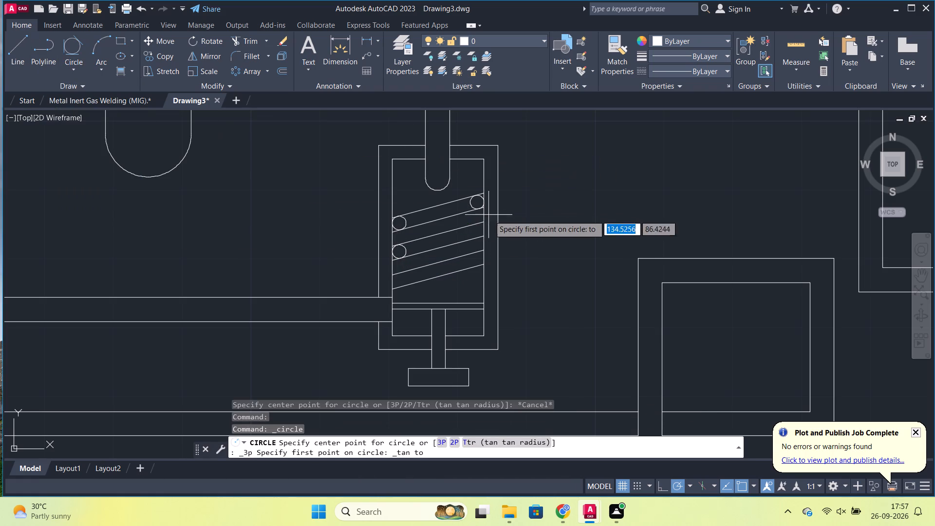
click(468, 224)
click(483, 227)
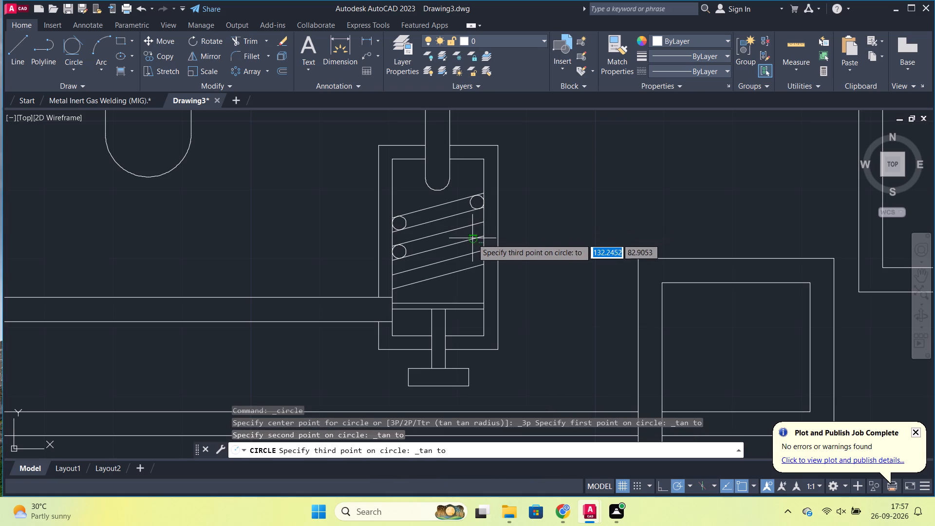
click(472, 240)
Draw two circles tangent to the bottom pair of slanted lines, one touching the inner left wall and one the inner right wall.
click(70, 54)
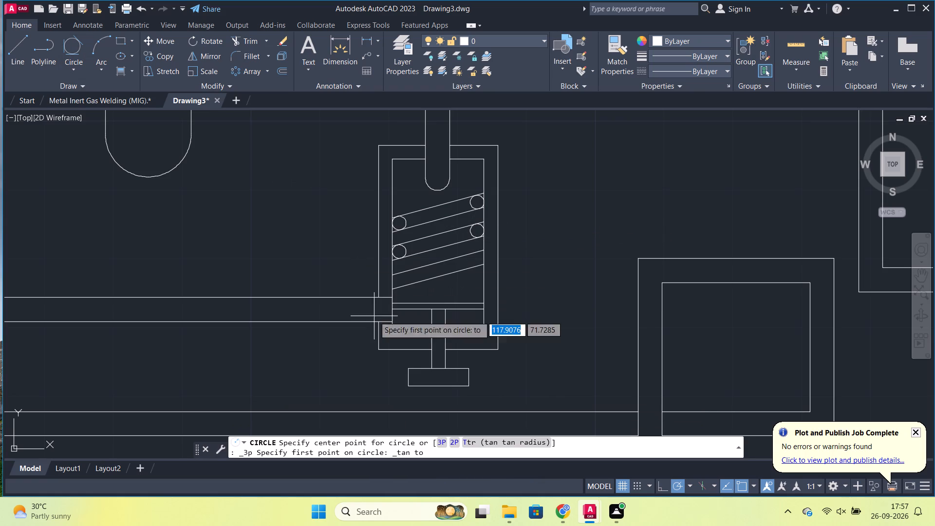
click(398, 275)
click(393, 283)
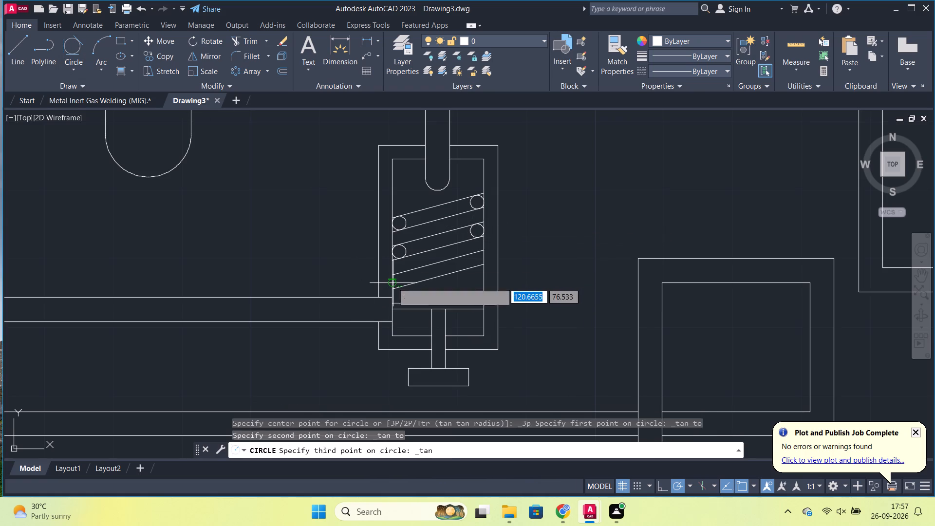
click(400, 287)
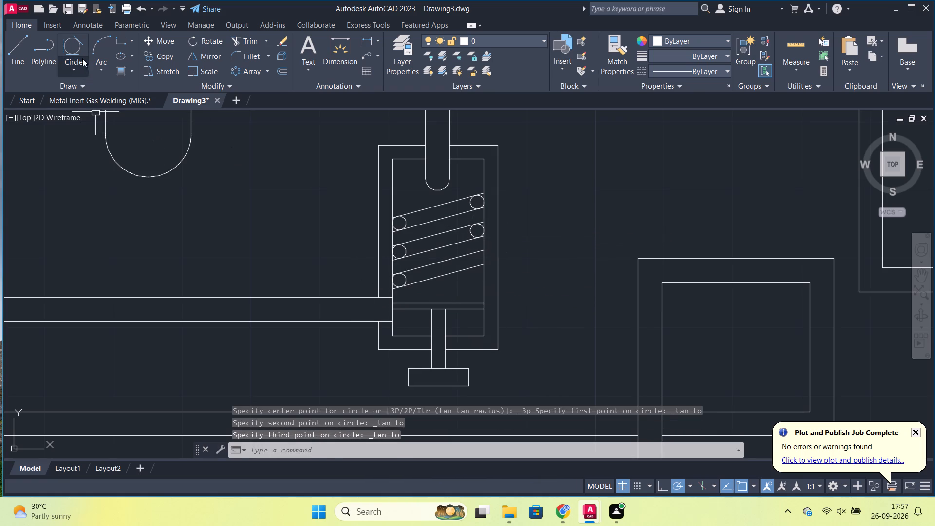
click(75, 47)
click(477, 254)
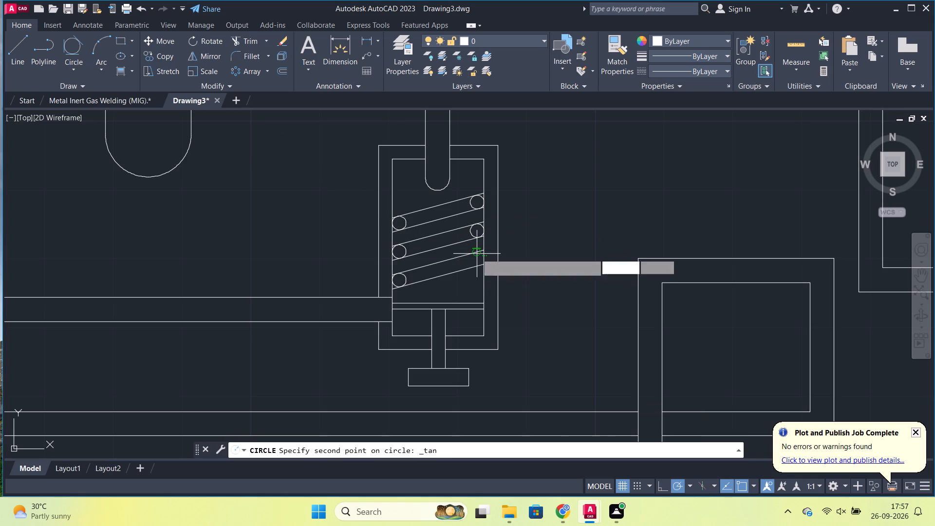
click(483, 256)
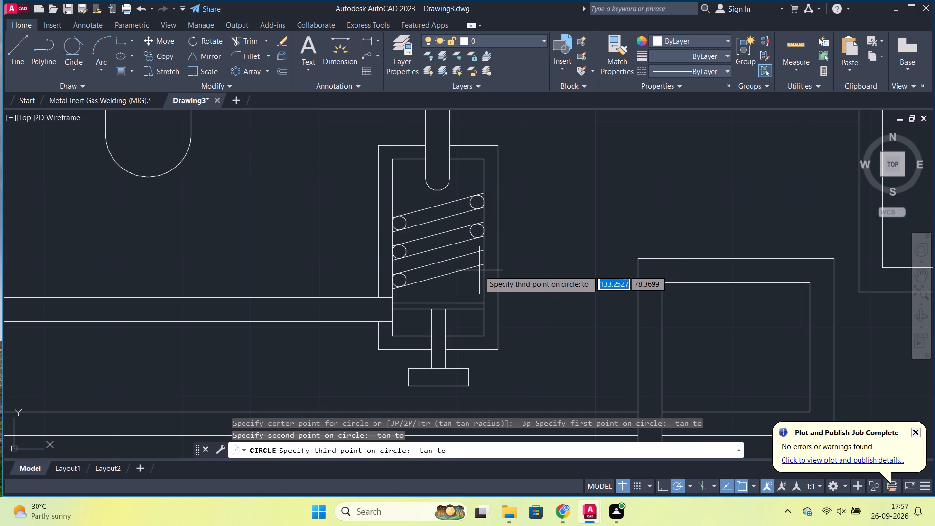
click(478, 268)
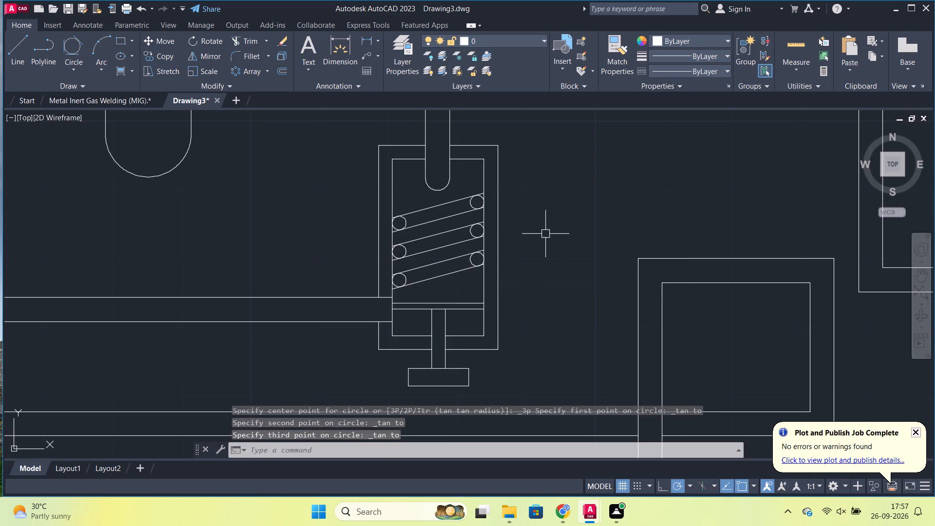
key(Escape)
Trim both ends of the bottom pair of slanted lines back to their tangent circles.
scroll(457, 294, up, 1)
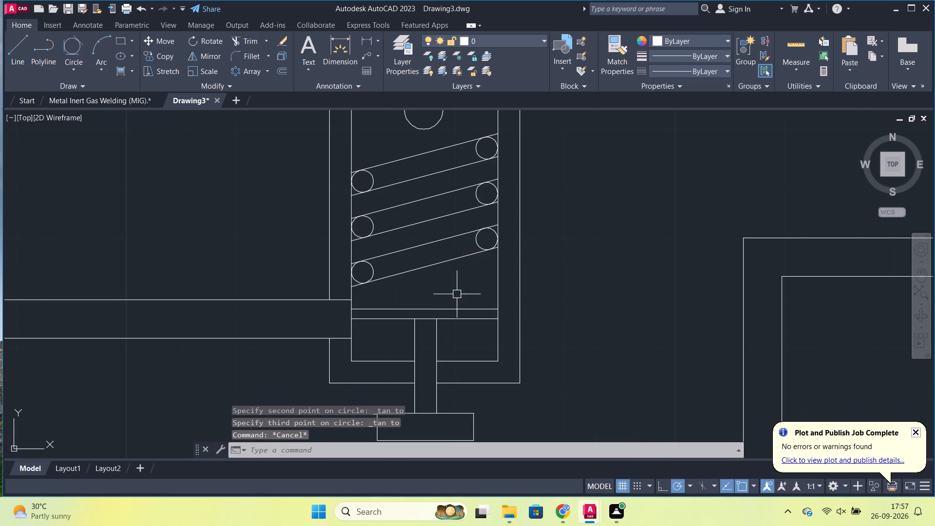
text(tr)
key(Return)
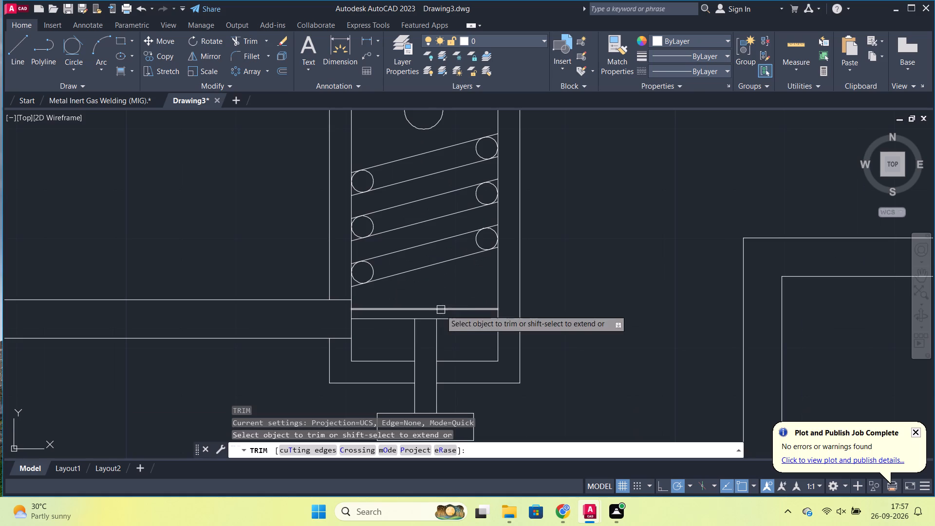
click(355, 290)
scroll(353, 278, up, 2)
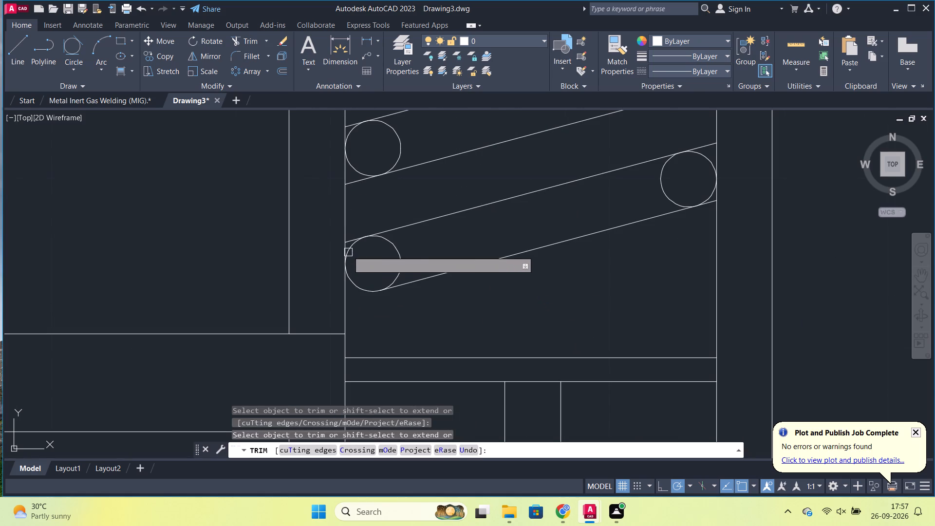
click(348, 241)
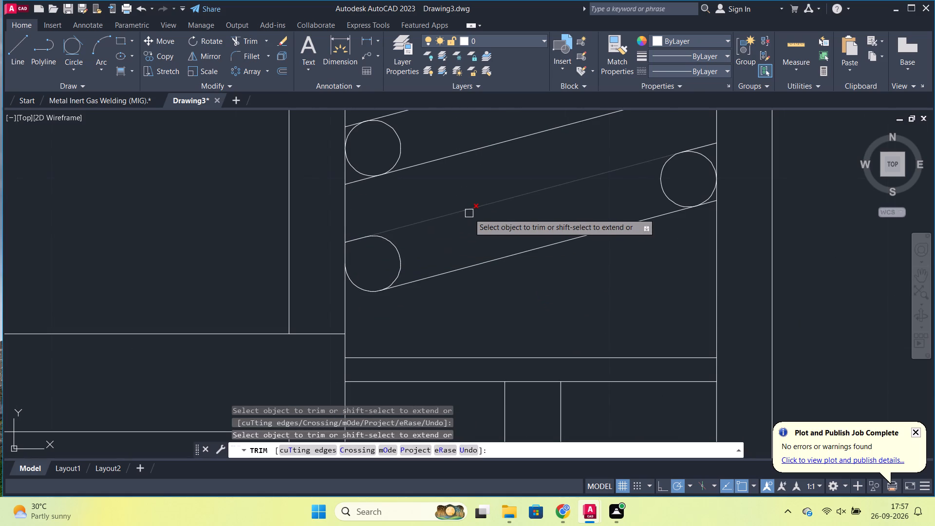
key(ctrl+z)
scroll(374, 271, up, 2)
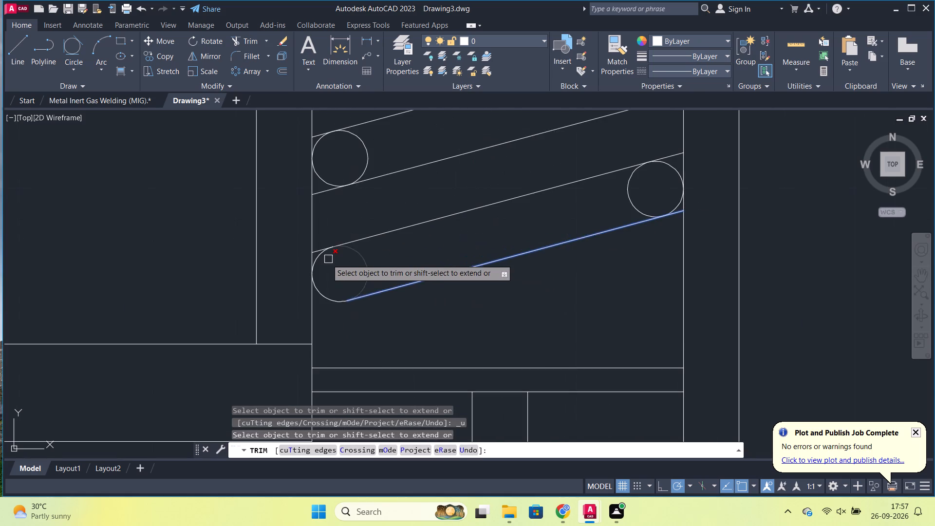
scroll(323, 259, up, 2)
click(300, 242)
scroll(379, 241, down, 3)
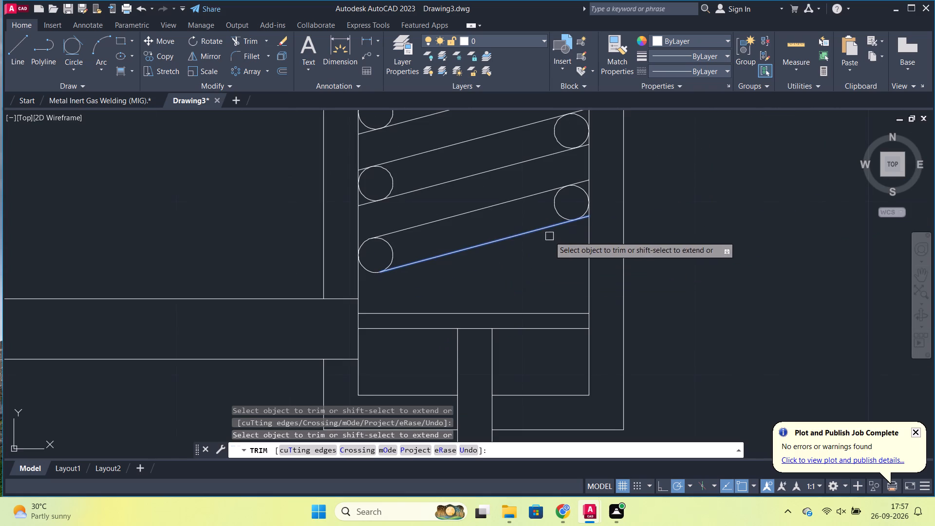
click(584, 182)
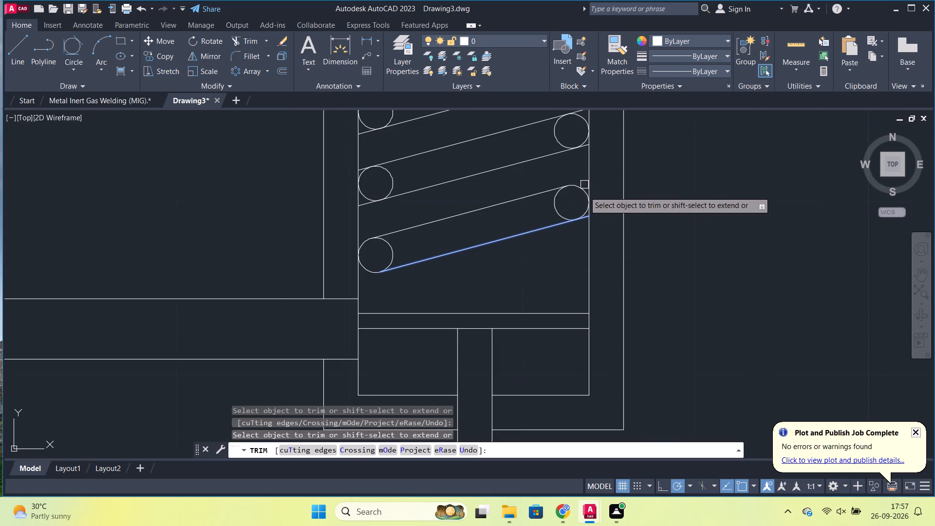
scroll(586, 215, up, 3)
click(581, 218)
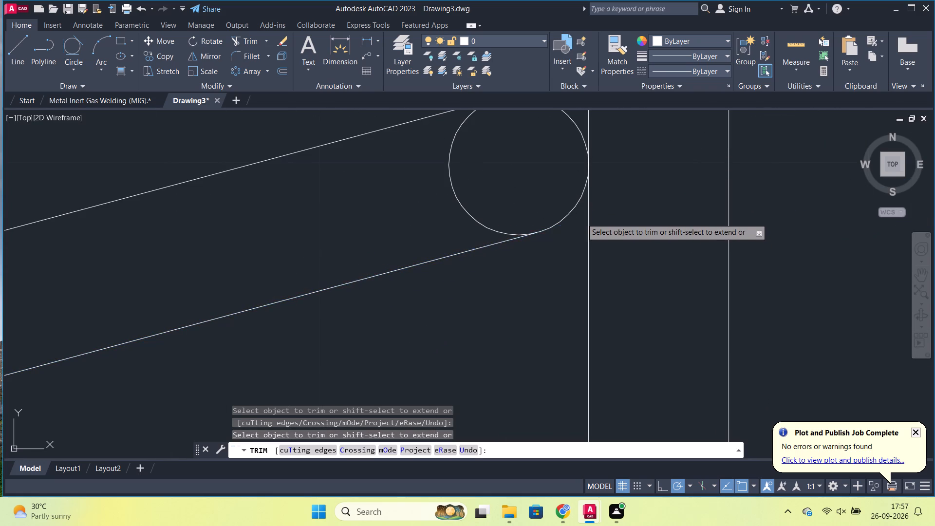
Trim the left ends of the middle and top pairs of slanted lines back to their left tangent circles.
scroll(580, 218, down, 3)
scroll(345, 200, up, 3)
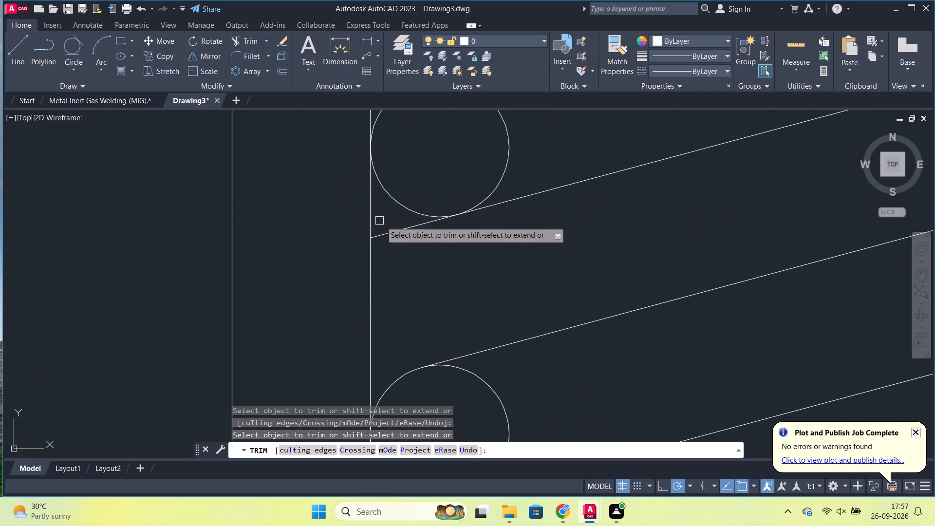
click(390, 232)
scroll(426, 252, down, 2)
middle_drag(431, 260, 447, 314)
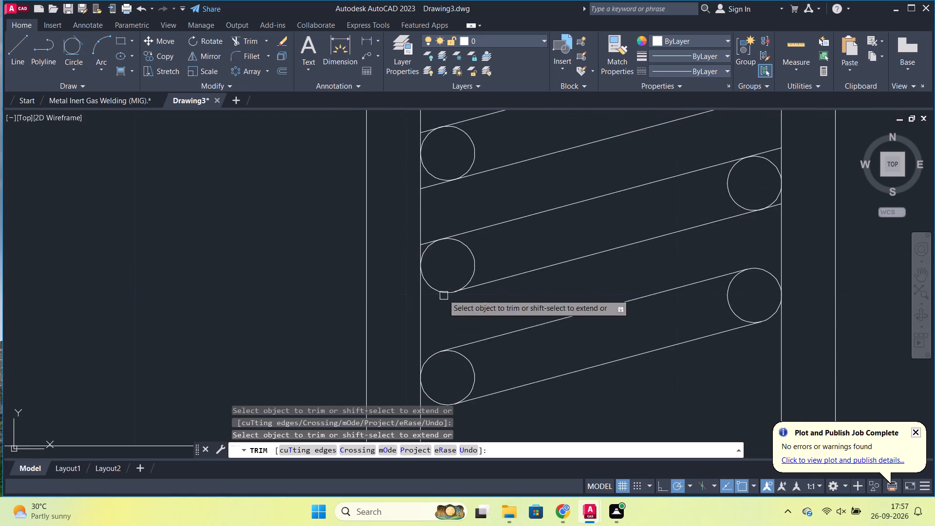
scroll(432, 270, up, 3)
click(404, 166)
scroll(403, 165, down, 4)
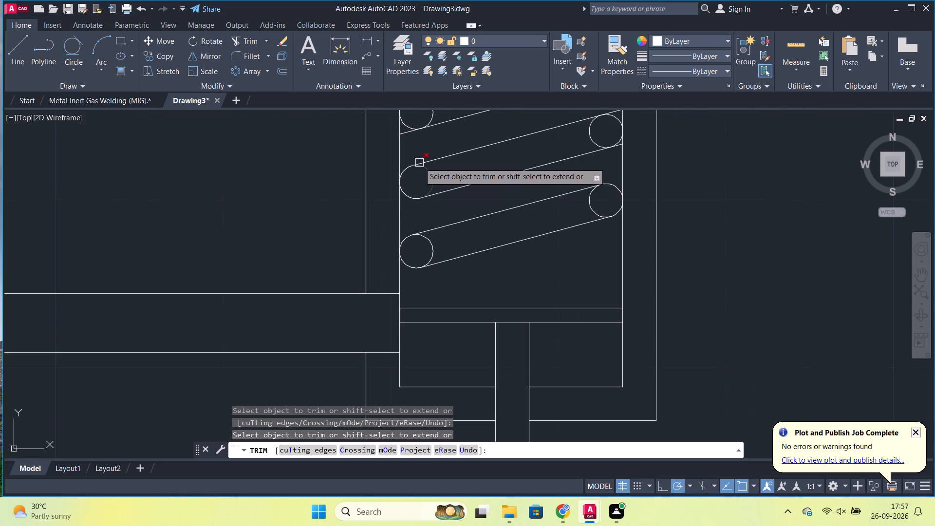
middle_drag(494, 162, 473, 342)
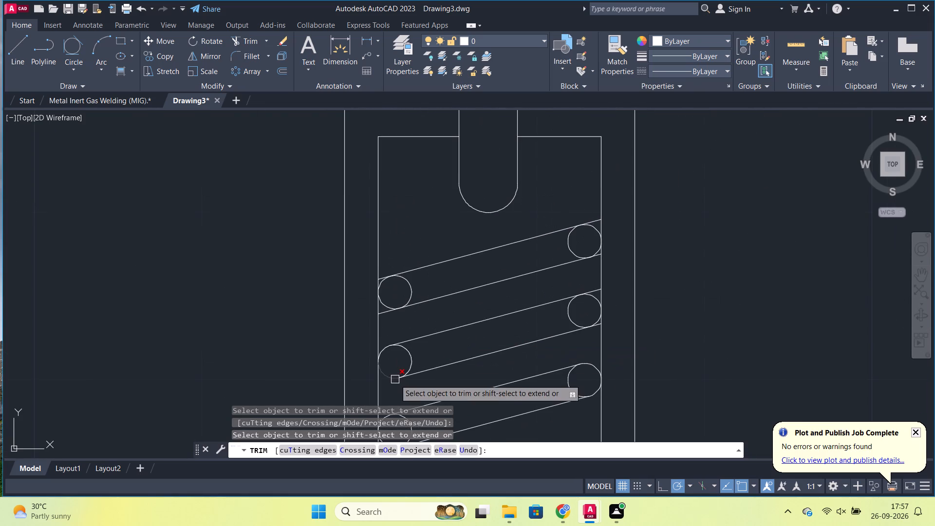
scroll(395, 379, up, 2)
click(371, 207)
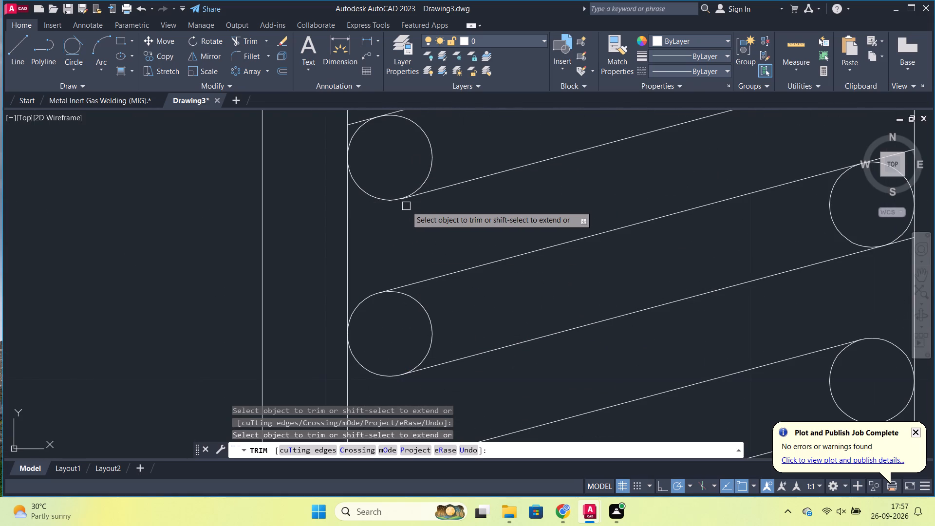
scroll(406, 206, up, 1)
scroll(406, 206, down, 1)
middle_drag(394, 158, 423, 251)
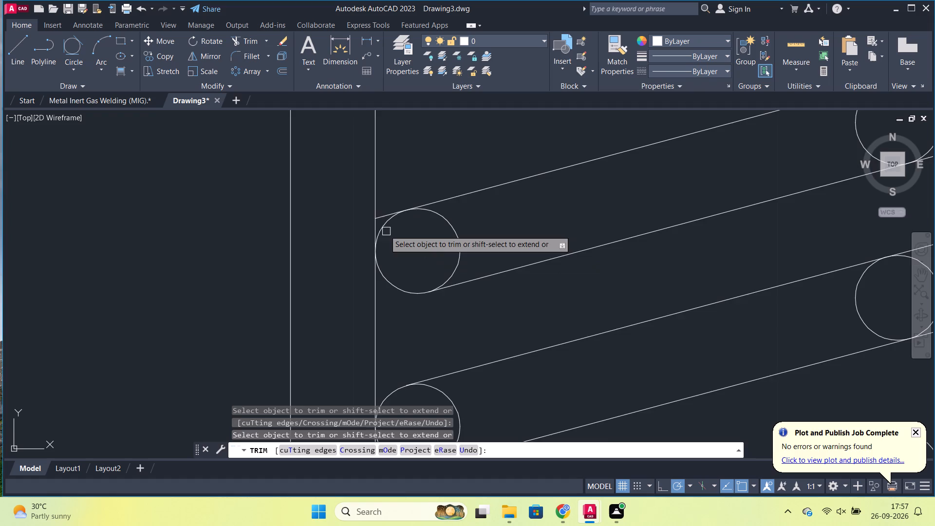
scroll(376, 217, up, 2)
click(380, 220)
Trim the right ends of the top and middle pairs of slanted lines back to their right tangent circles.
scroll(391, 210, down, 4)
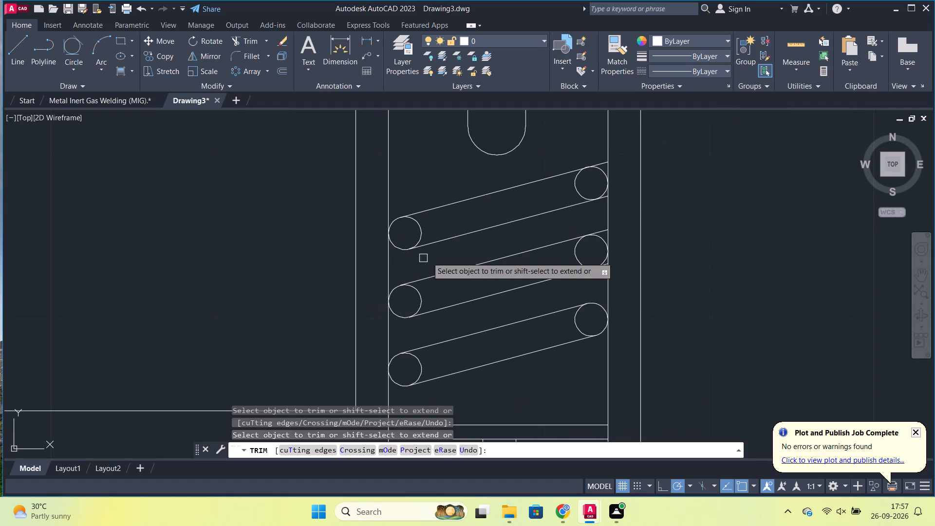
middle_drag(672, 233, 598, 281)
scroll(546, 201, up, 3)
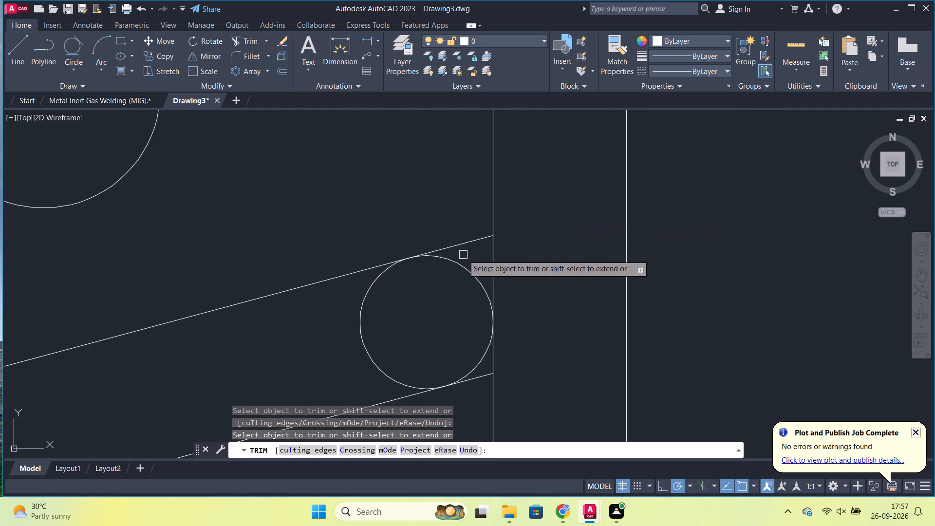
click(469, 244)
click(476, 378)
scroll(476, 378, down, 2)
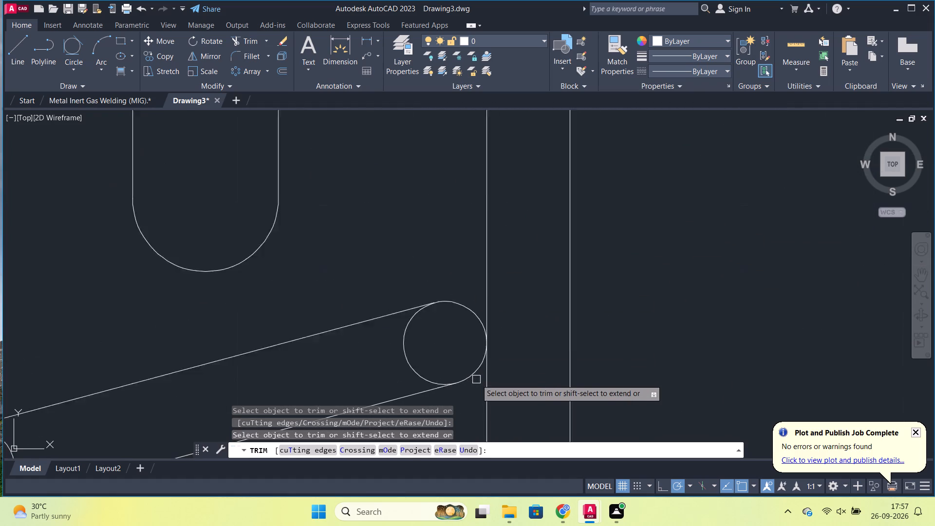
scroll(476, 379, down, 2)
middle_drag(546, 389, 535, 389)
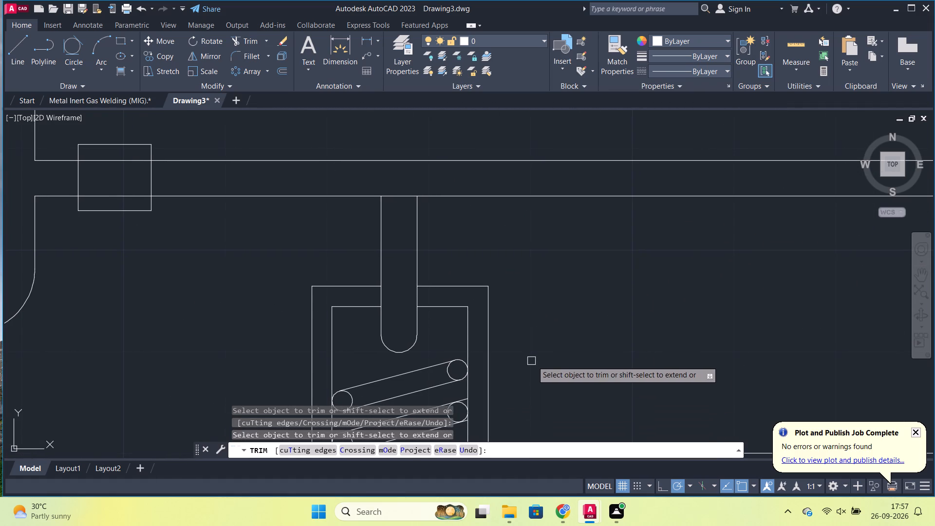
middle_drag(531, 357, 578, 205)
scroll(543, 272, up, 4)
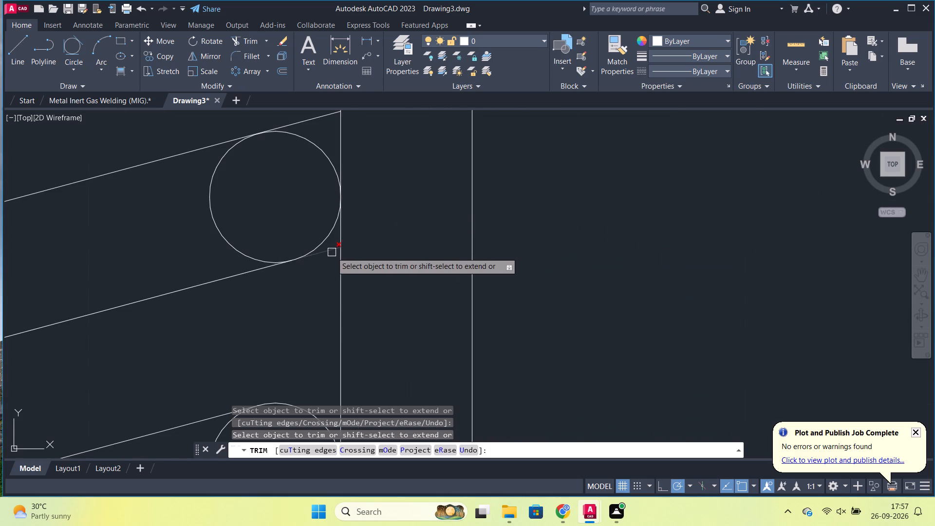
click(332, 252)
click(308, 121)
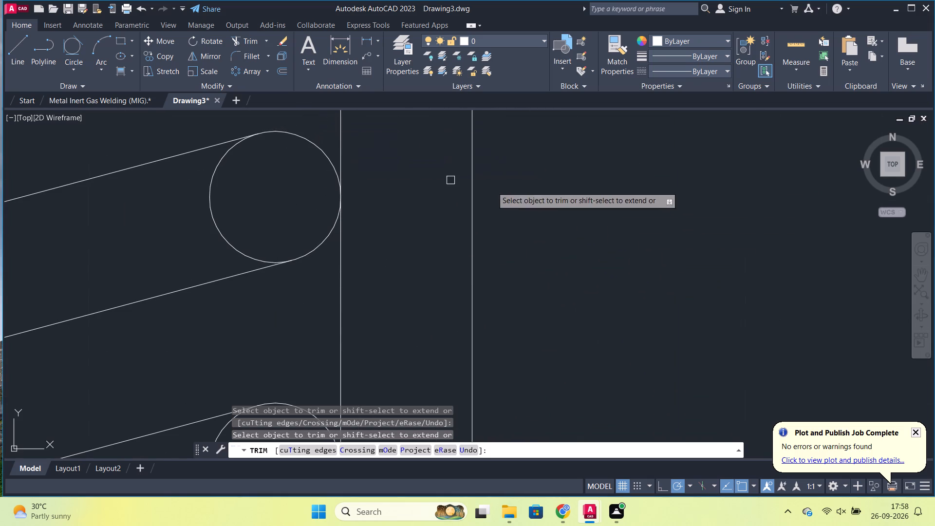
scroll(511, 190, down, 2)
scroll(584, 301, down, 3)
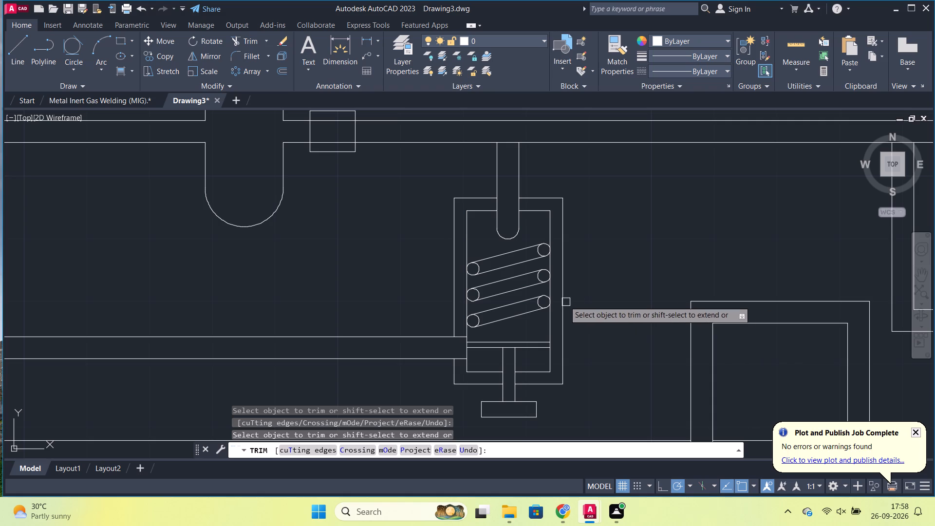
scroll(610, 245, down, 4)
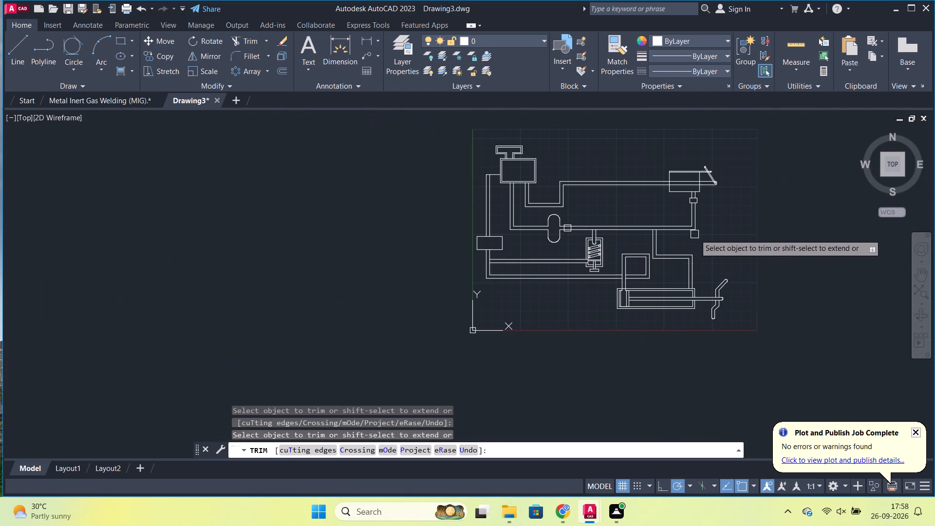
middle_drag(696, 234, 640, 257)
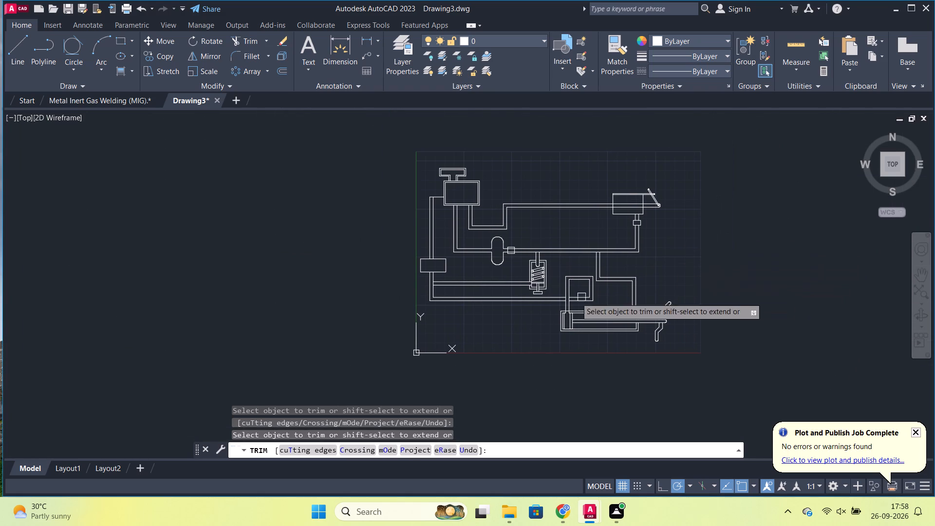
key(Escape)
Fillet both lines of the right-hand branch pipe with radius 5 where it first bends right toward the cylinder.
scroll(495, 311, up, 1)
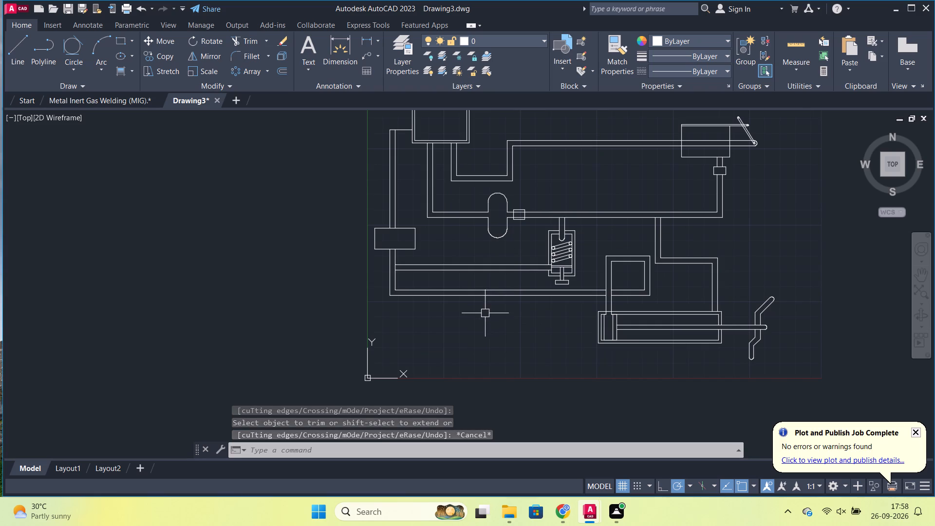
middle_drag(524, 124, 518, 186)
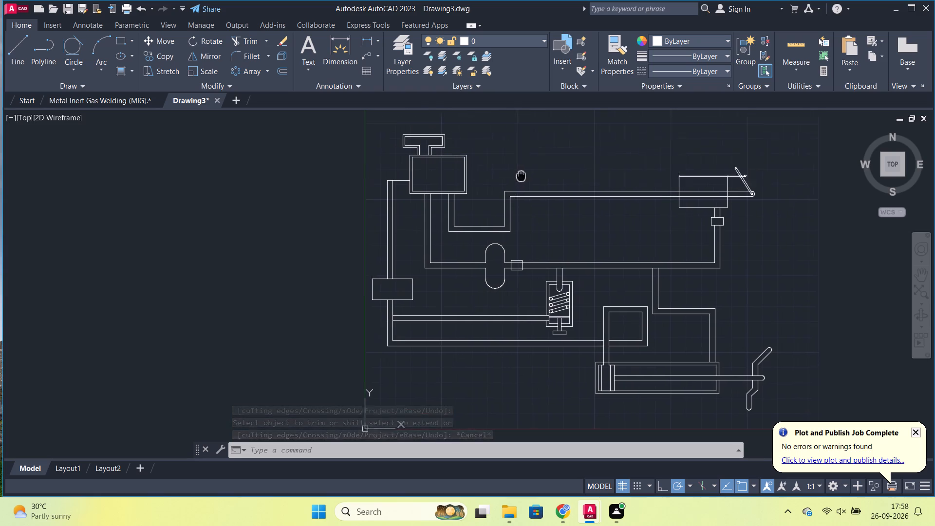
middle_drag(518, 186, 515, 196)
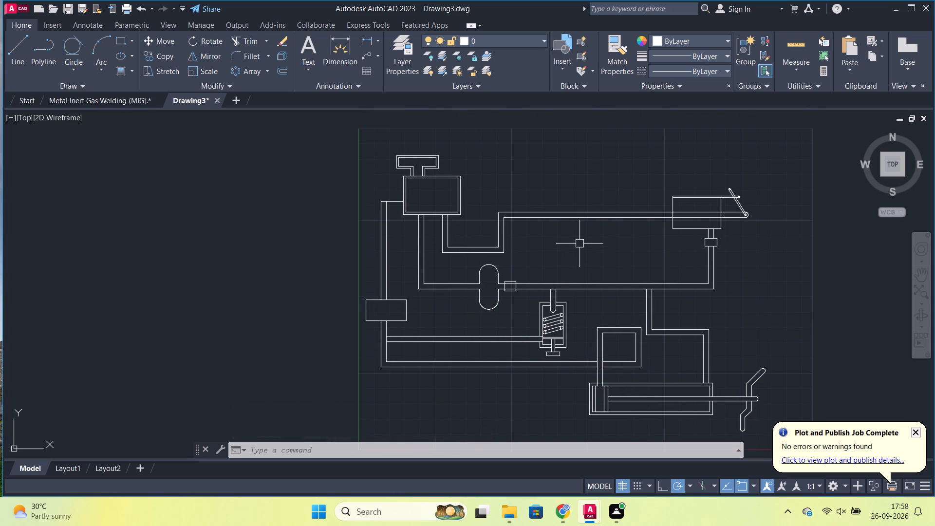
scroll(664, 320, up, 1)
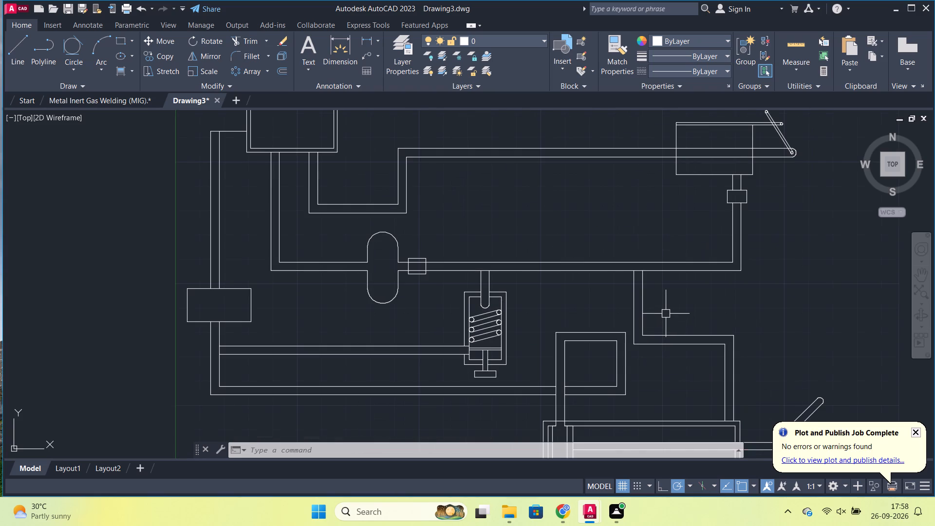
key(f)
key(Return)
text(tr)
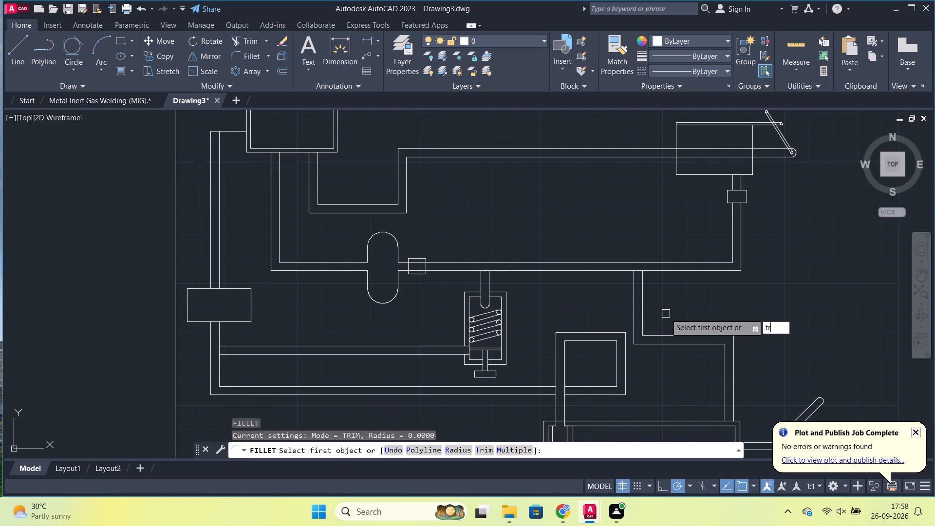
key(BackSpace)
key(BackSpace)
key(r)
key(Return)
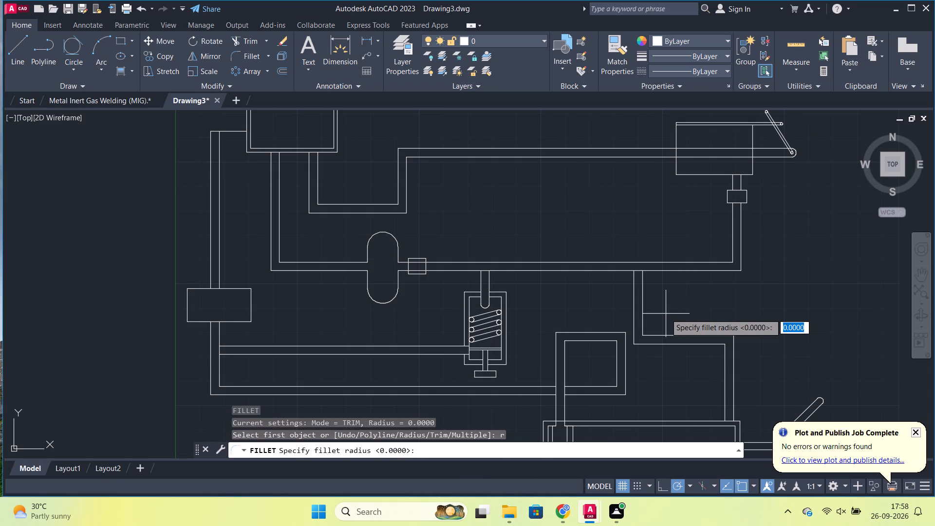
key(5)
key(Return)
scroll(587, 356, up, 2)
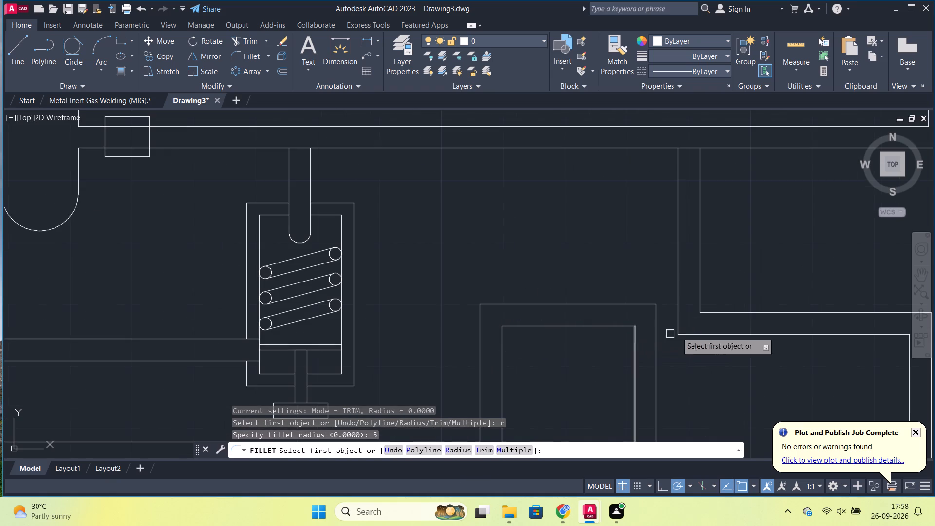
click(701, 282)
click(728, 316)
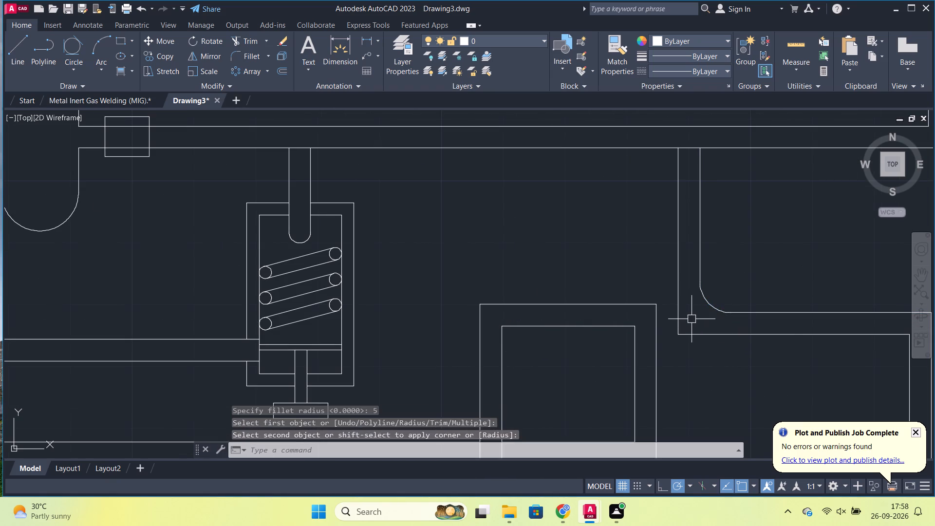
key(space)
click(680, 297)
click(701, 335)
Fillet the outer and inner top-right corners of the double-line loop above the cylinder, using the same radius of 5.
key(space)
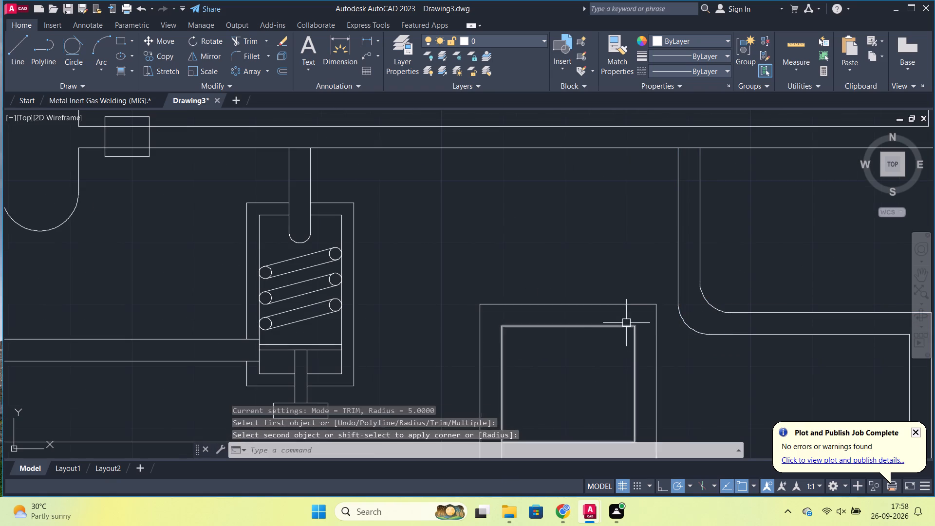
click(630, 304)
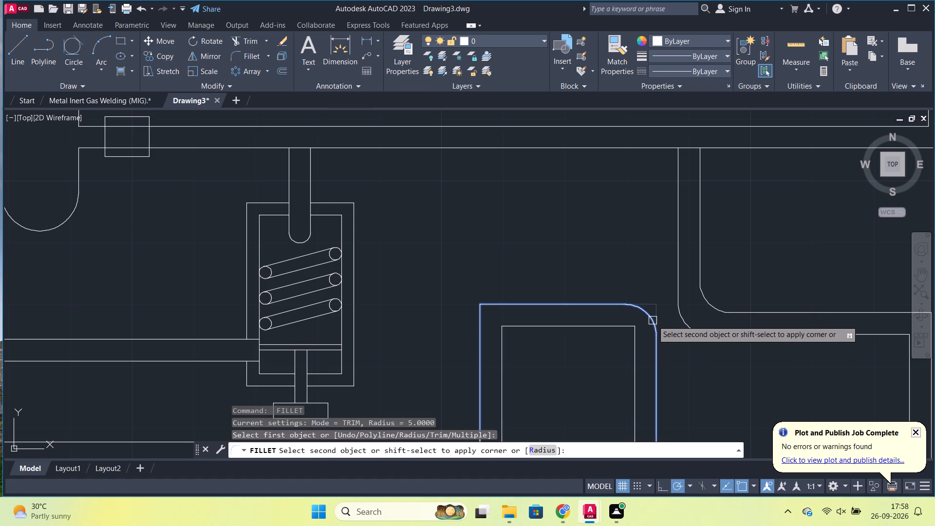
click(653, 322)
key(space)
click(612, 330)
click(611, 327)
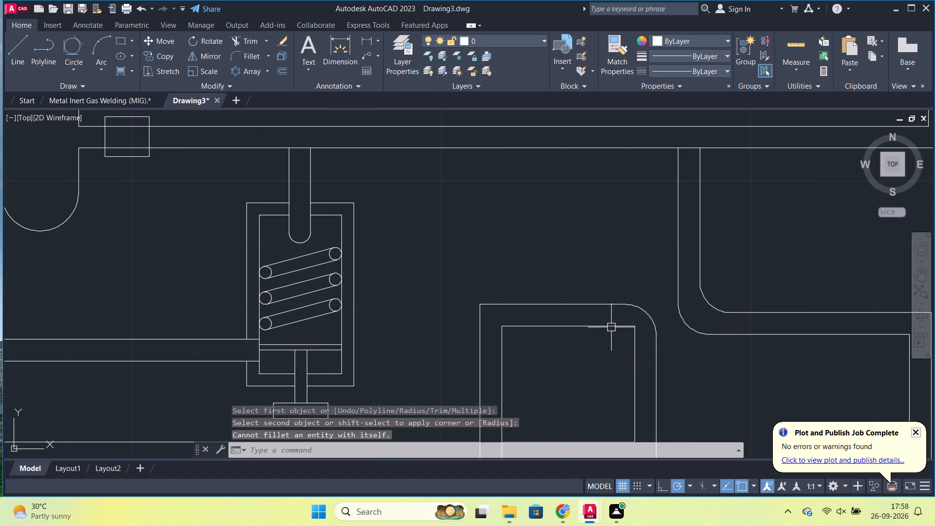
key(space)
click(613, 323)
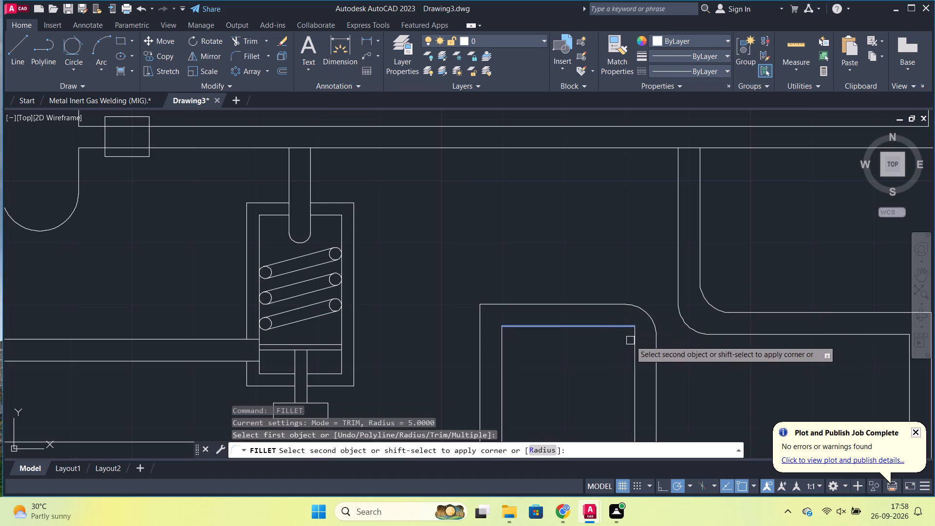
click(632, 349)
scroll(579, 299, down, 1)
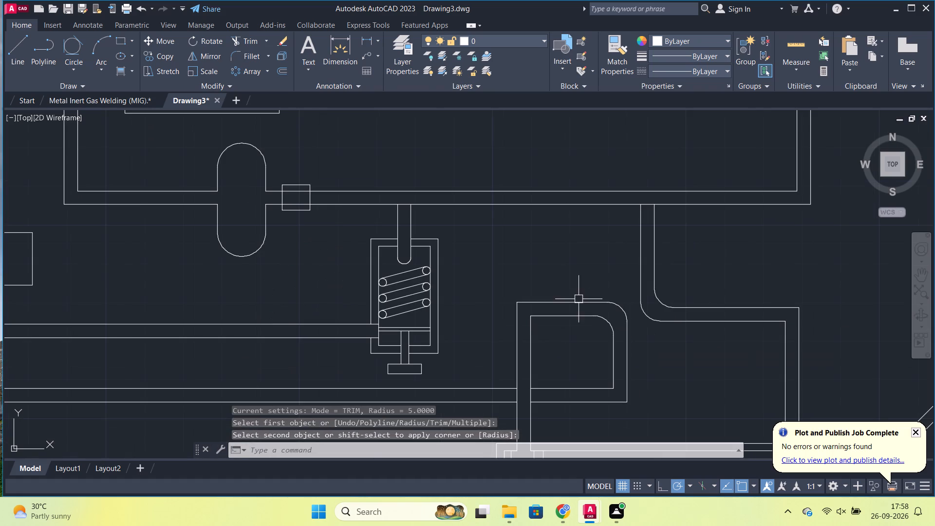
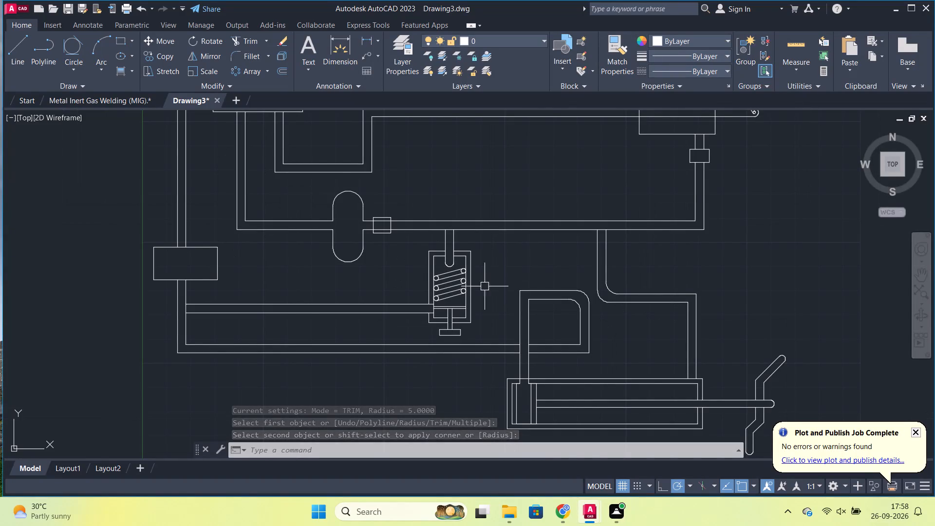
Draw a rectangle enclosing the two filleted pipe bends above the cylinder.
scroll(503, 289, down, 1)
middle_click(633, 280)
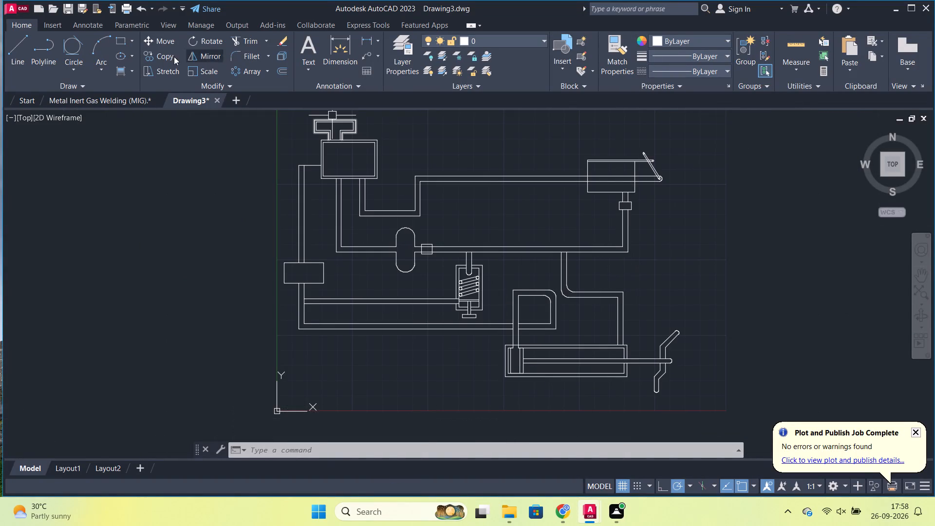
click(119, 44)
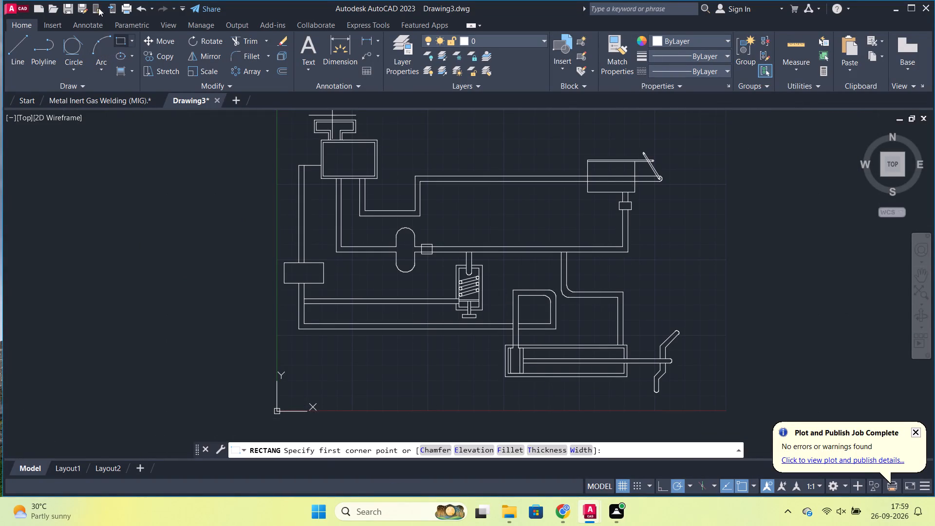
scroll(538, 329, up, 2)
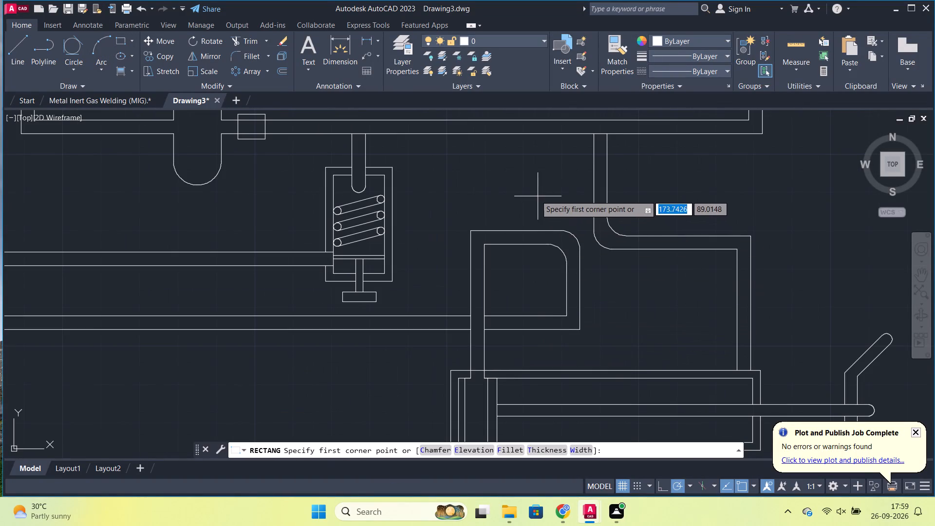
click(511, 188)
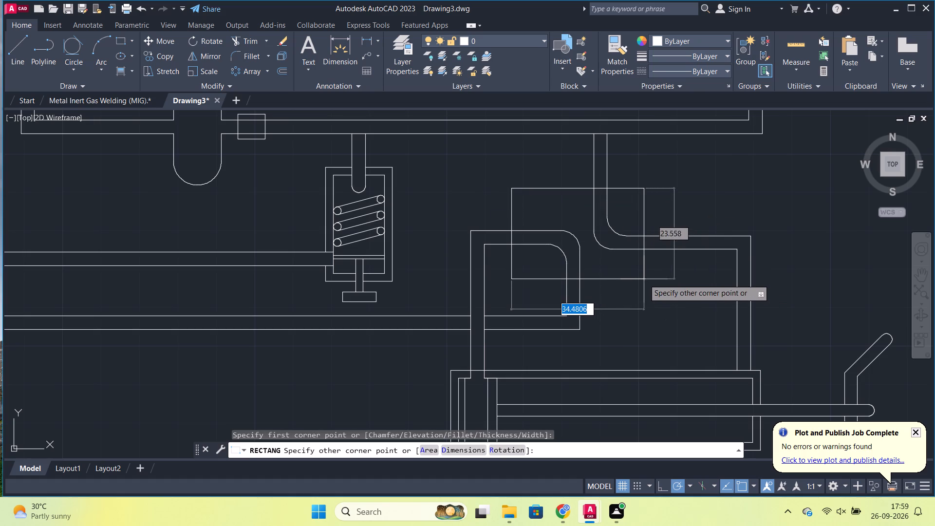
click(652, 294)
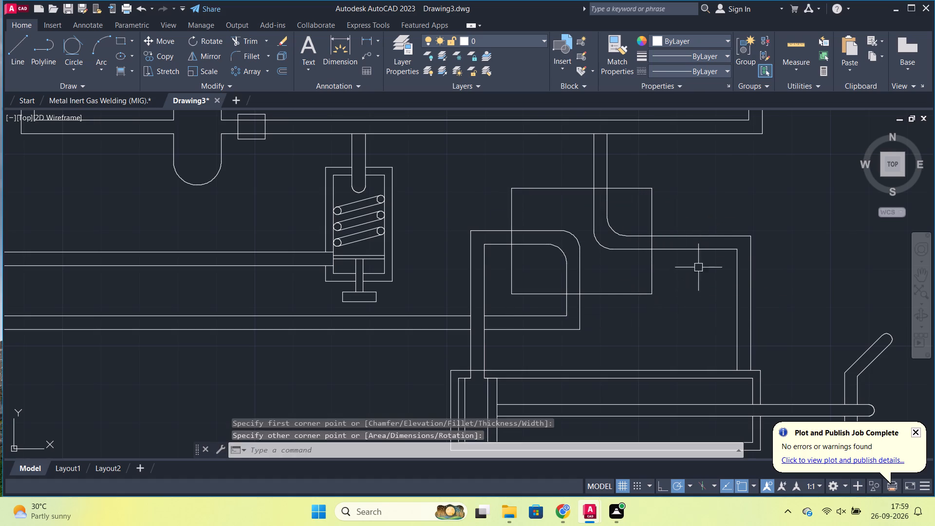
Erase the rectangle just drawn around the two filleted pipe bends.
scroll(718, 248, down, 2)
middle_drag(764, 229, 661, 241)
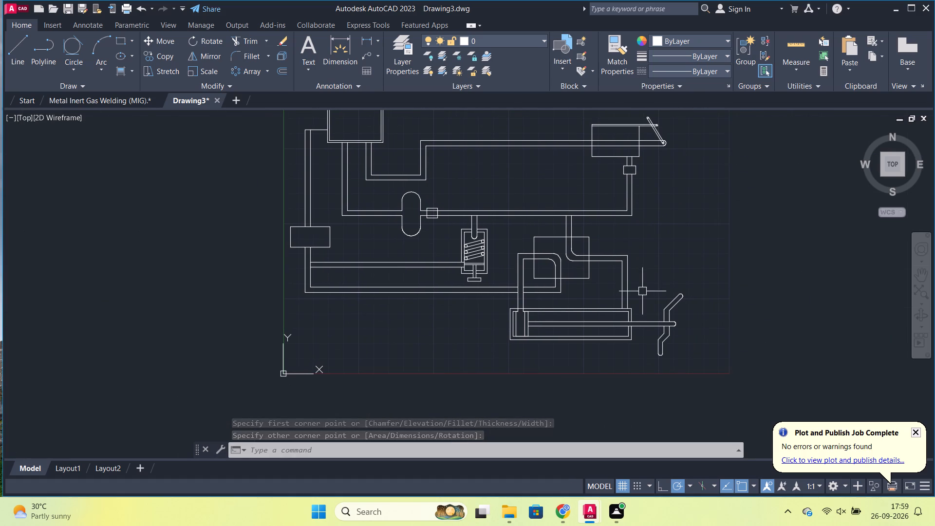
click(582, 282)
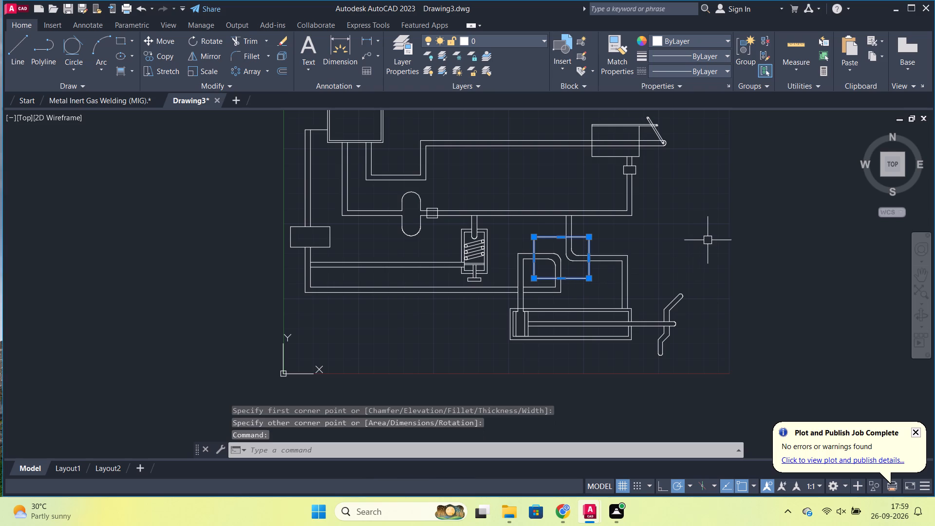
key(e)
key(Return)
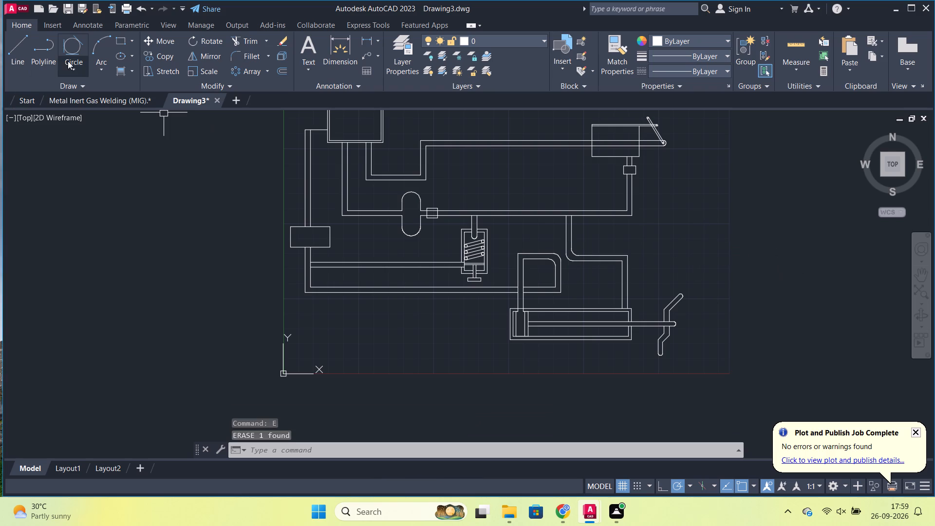
Draw a centre-diameter circle about 22.5 in diameter, centred between the two filleted pipe bends above the cylinder.
click(70, 70)
click(104, 111)
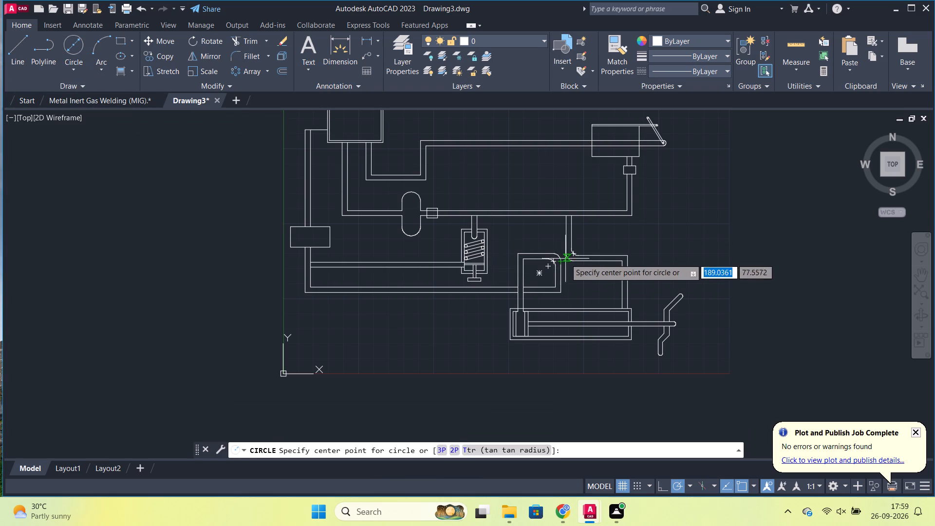
scroll(565, 258, up, 2)
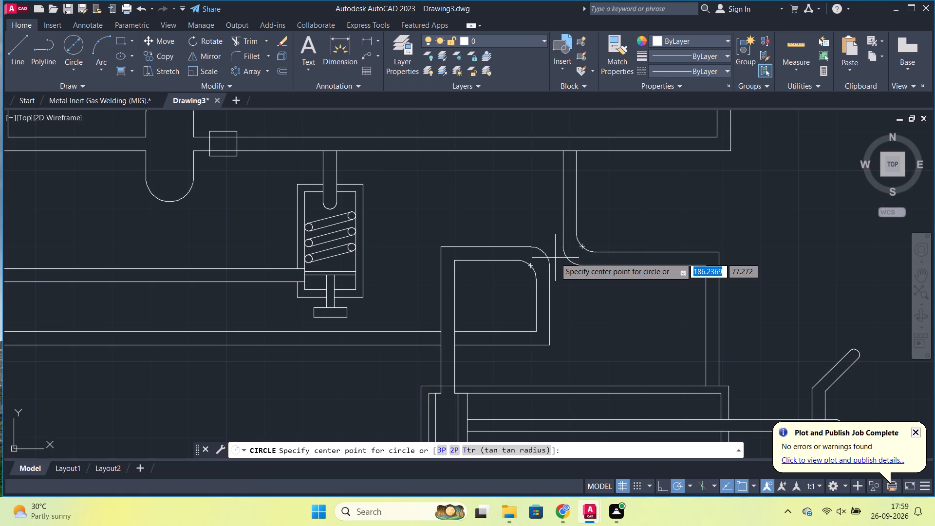
click(557, 258)
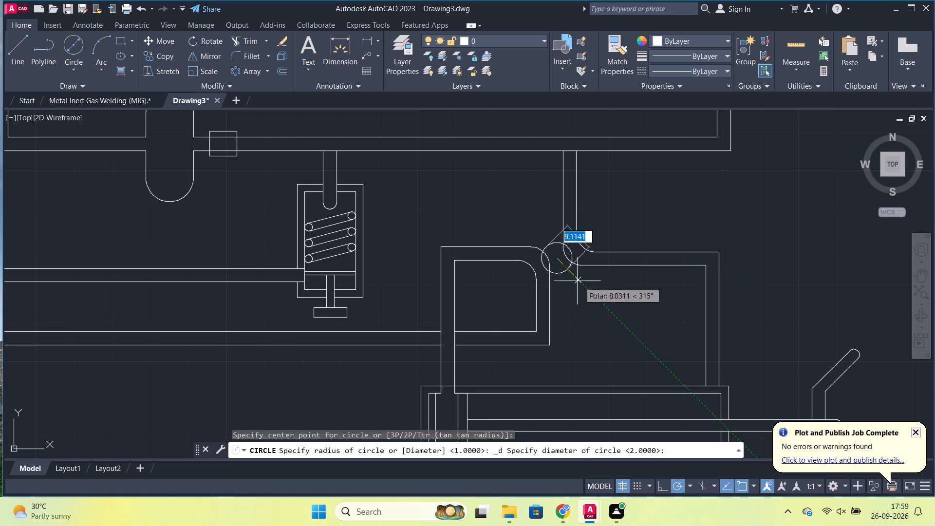
click(632, 300)
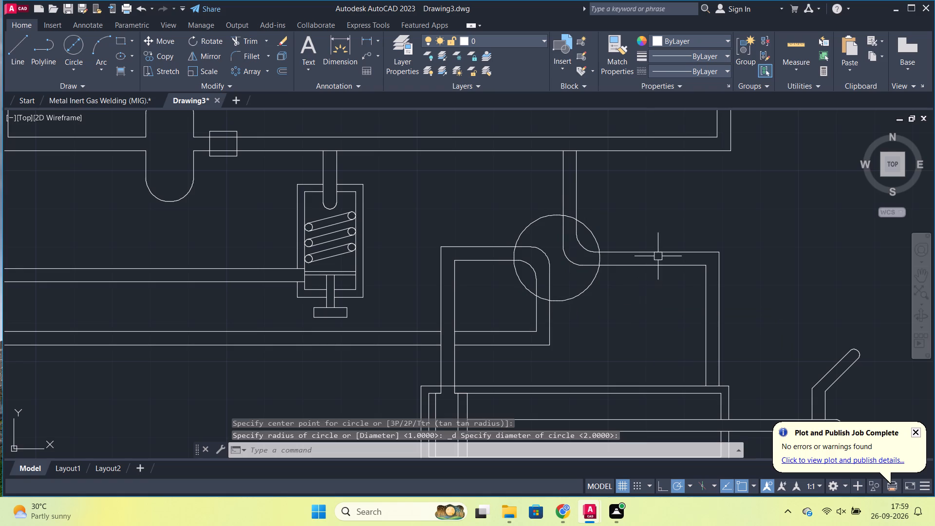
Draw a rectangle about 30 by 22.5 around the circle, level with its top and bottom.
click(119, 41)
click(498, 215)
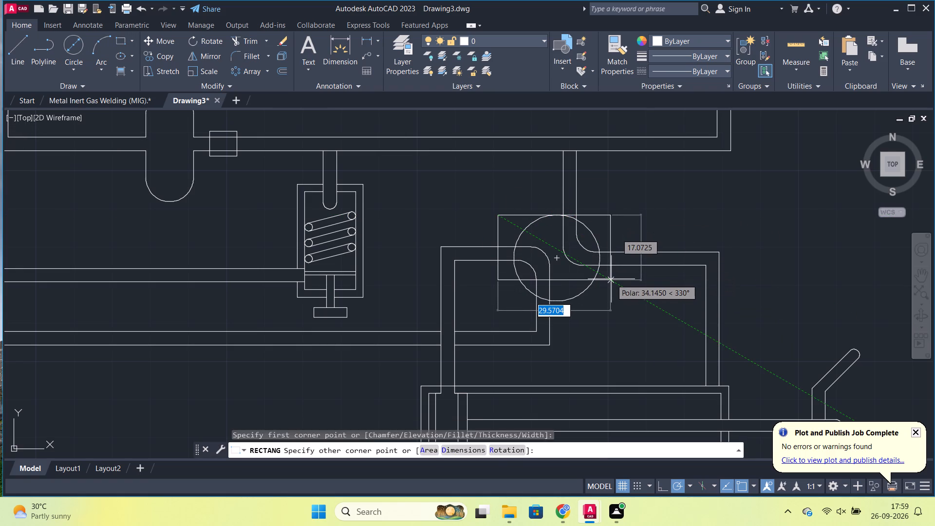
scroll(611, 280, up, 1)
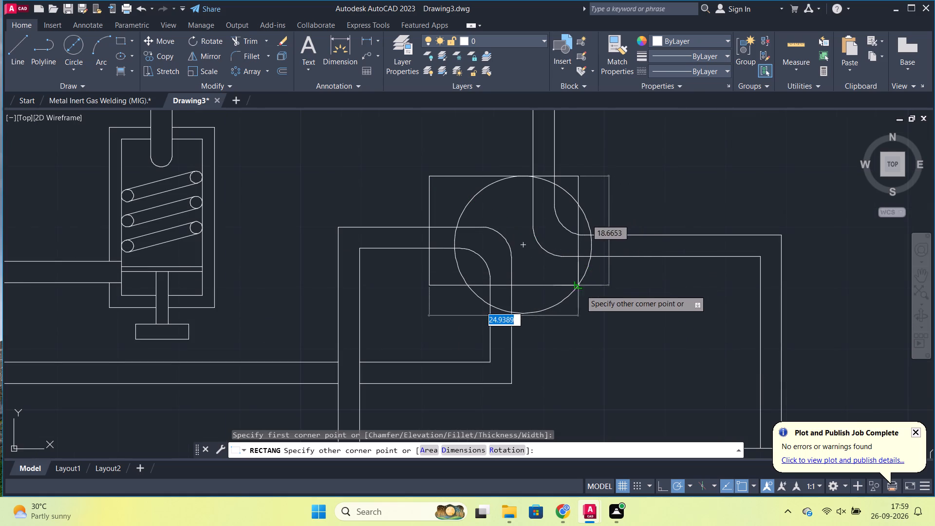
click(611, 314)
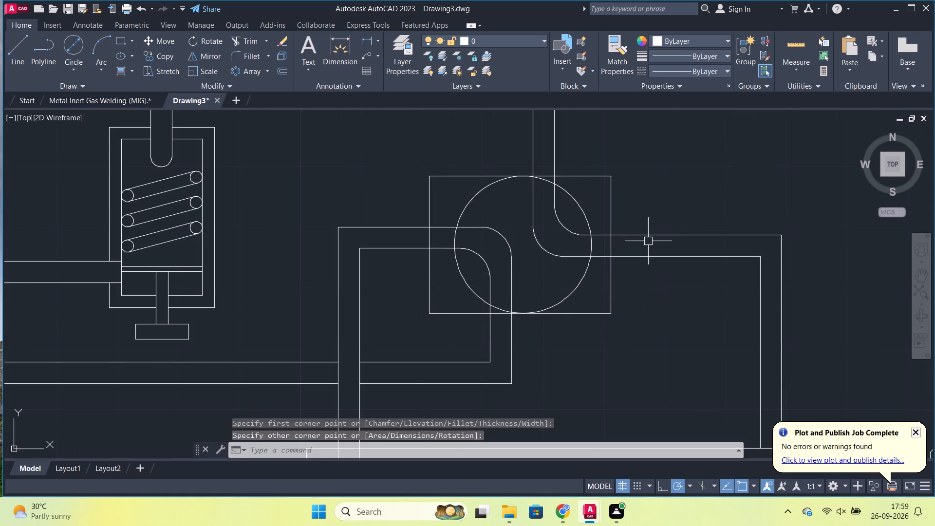
Trim the parts of the circle and of the rectangle's top edge that lie between the vertical branch pipe's two lines.
scroll(648, 241, down, 2)
middle_drag(662, 209, 626, 254)
scroll(626, 254, down, 1)
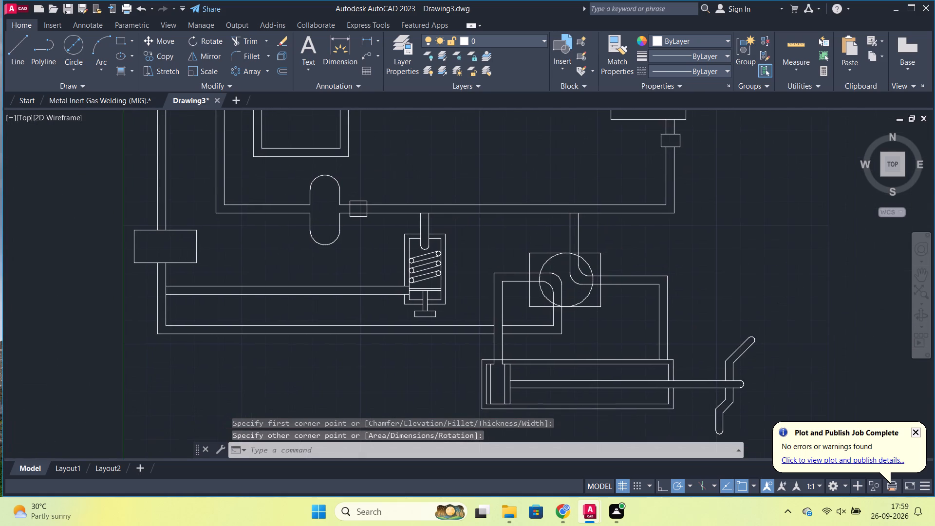
scroll(636, 247, up, 1)
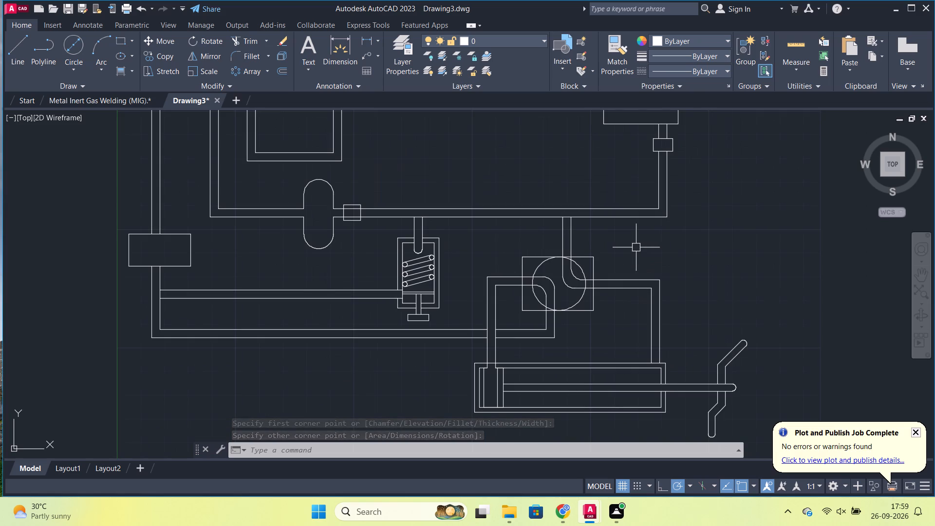
text(tr)
key(Return)
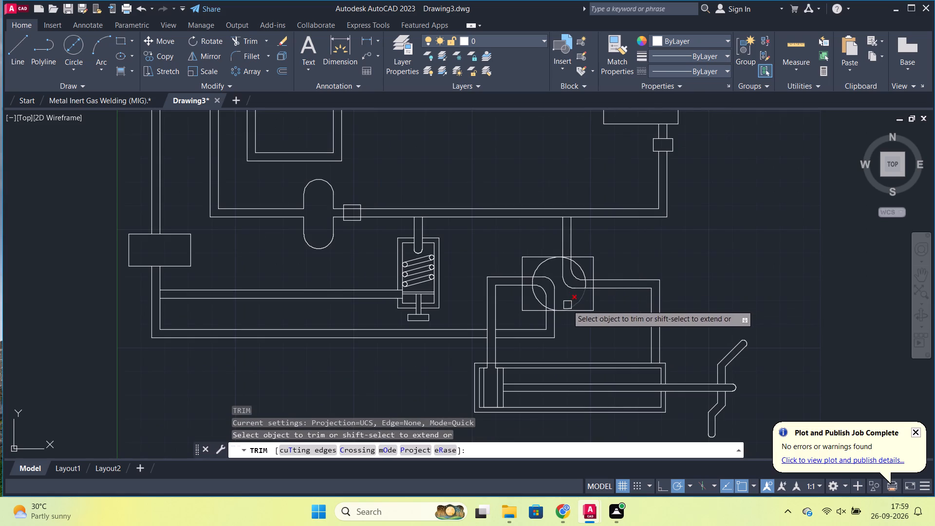
scroll(519, 299, up, 2)
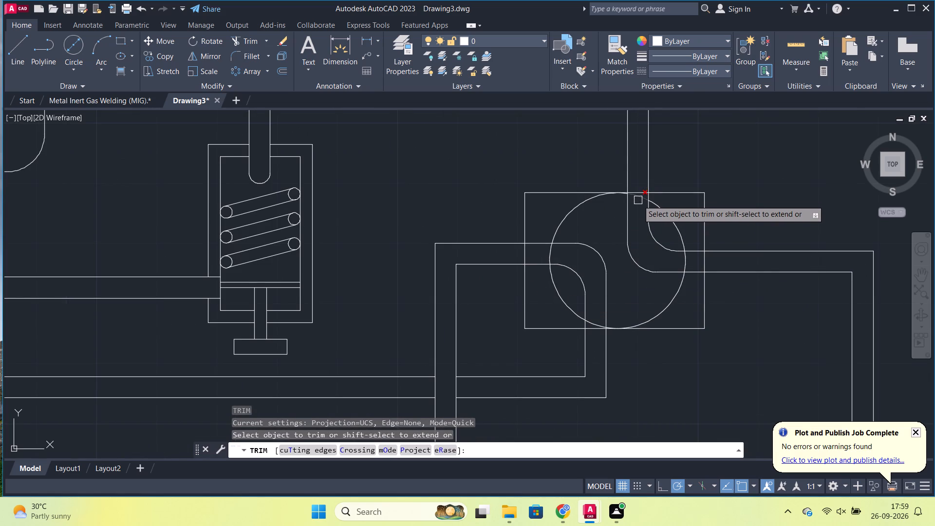
scroll(638, 202, up, 2)
click(642, 194)
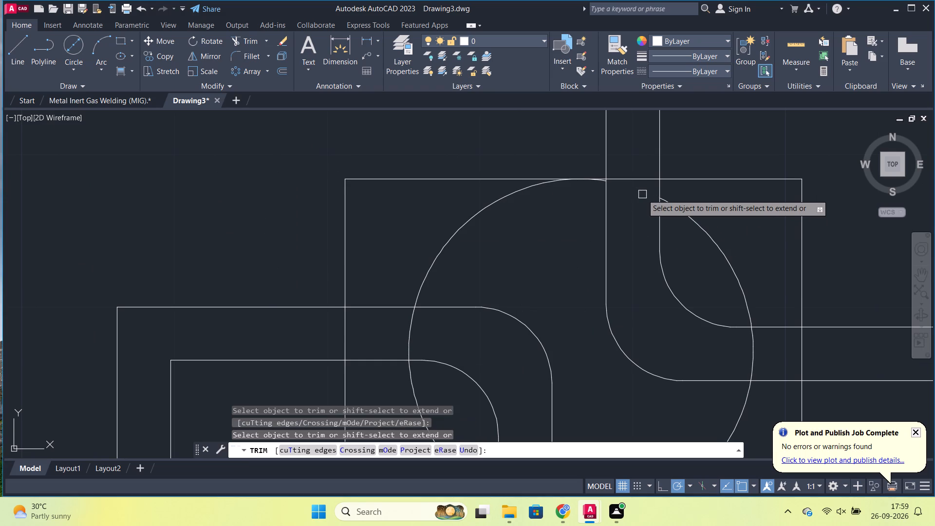
click(648, 180)
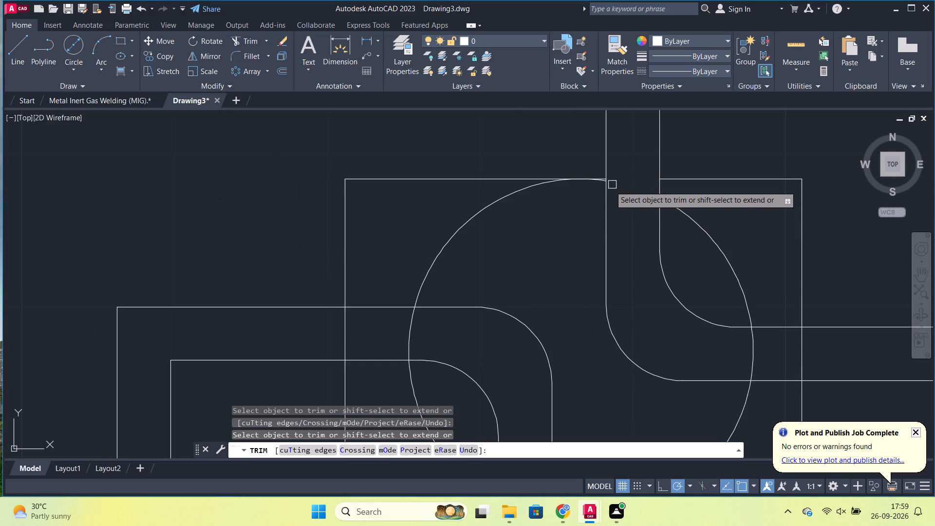
scroll(548, 213, down, 2)
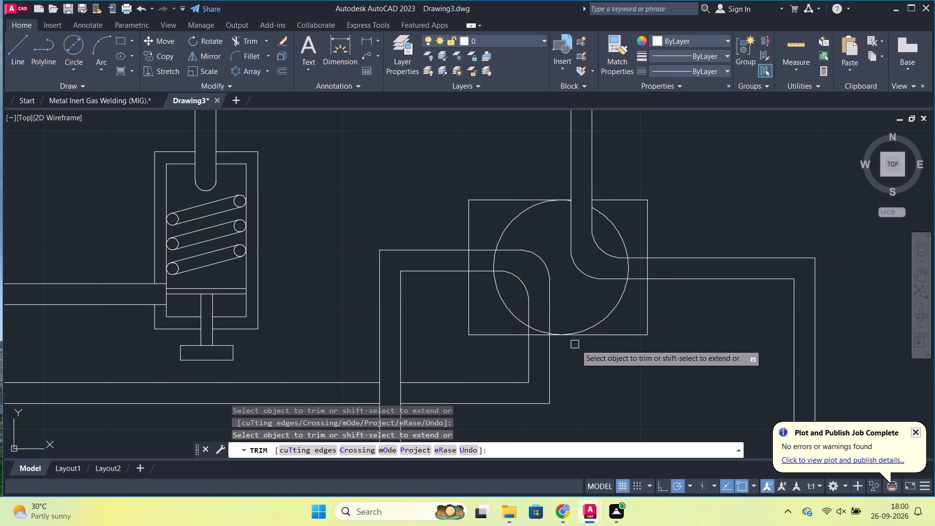
key(Escape)
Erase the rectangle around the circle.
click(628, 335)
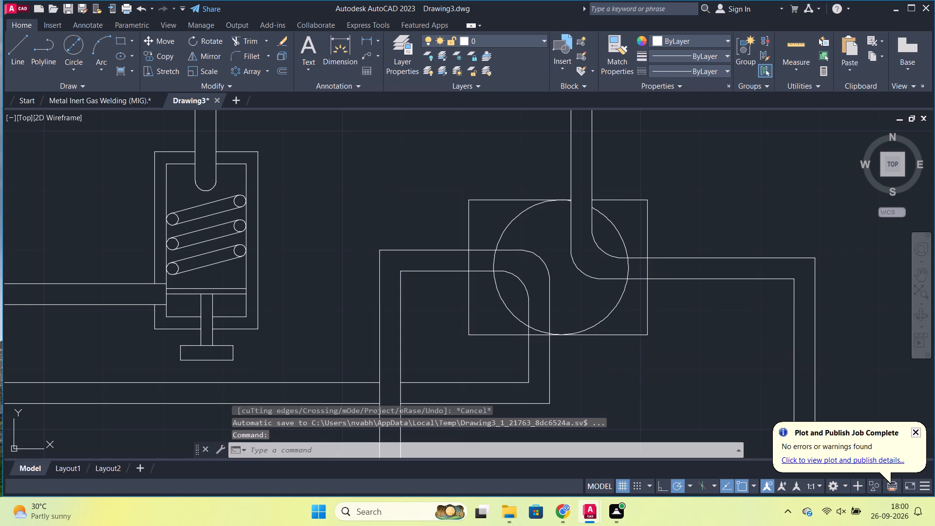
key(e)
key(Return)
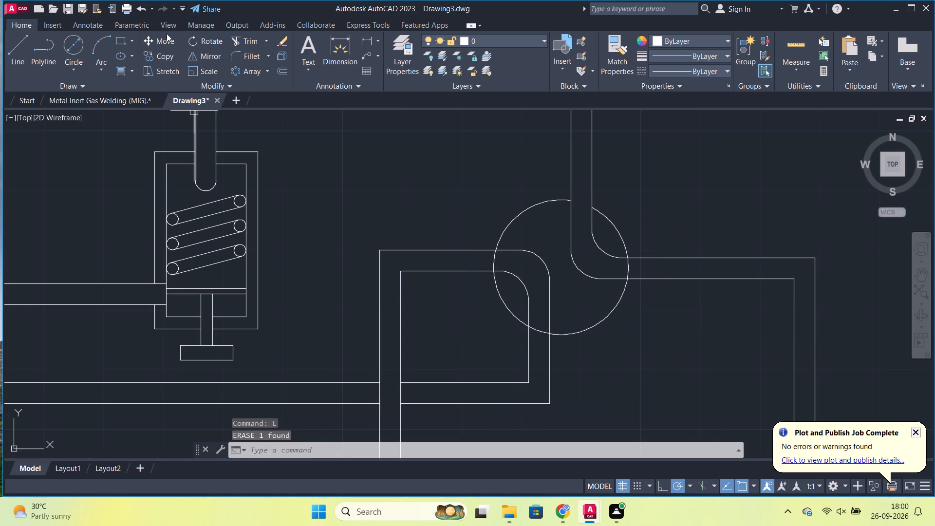
Draw a larger rectangle, about 35 by 28, around the circle with clearance on all four sides.
click(125, 43)
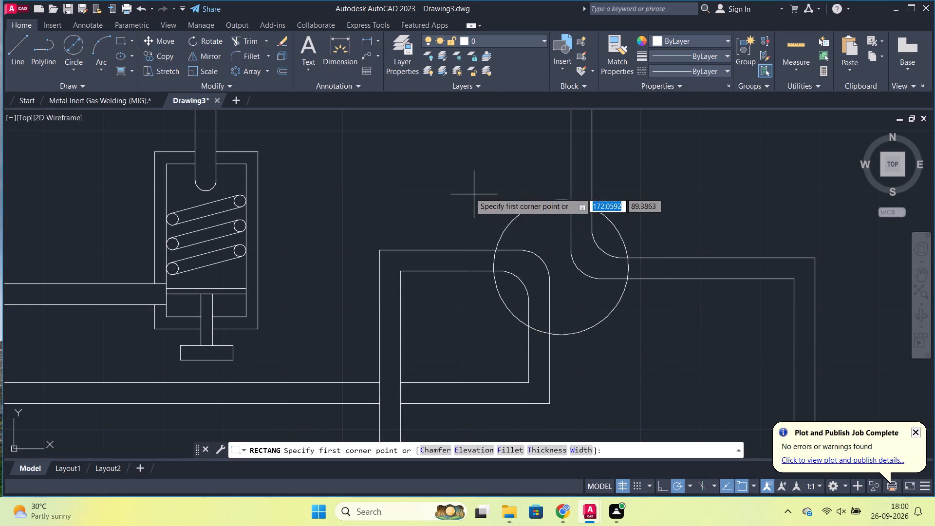
drag(451, 184, 456, 188)
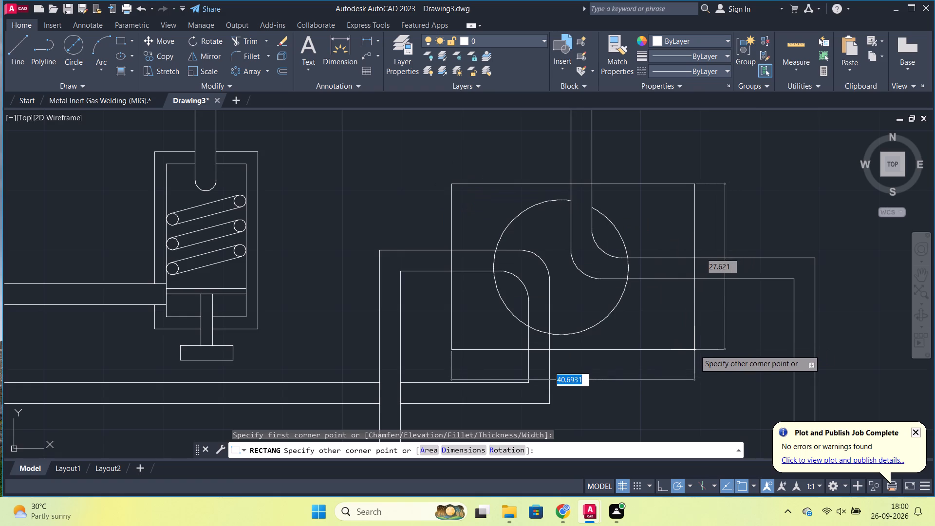
click(658, 349)
Trim the part of the new rectangle's top edge that lies between the vertical branch pipe's two lines.
scroll(665, 306, down, 1)
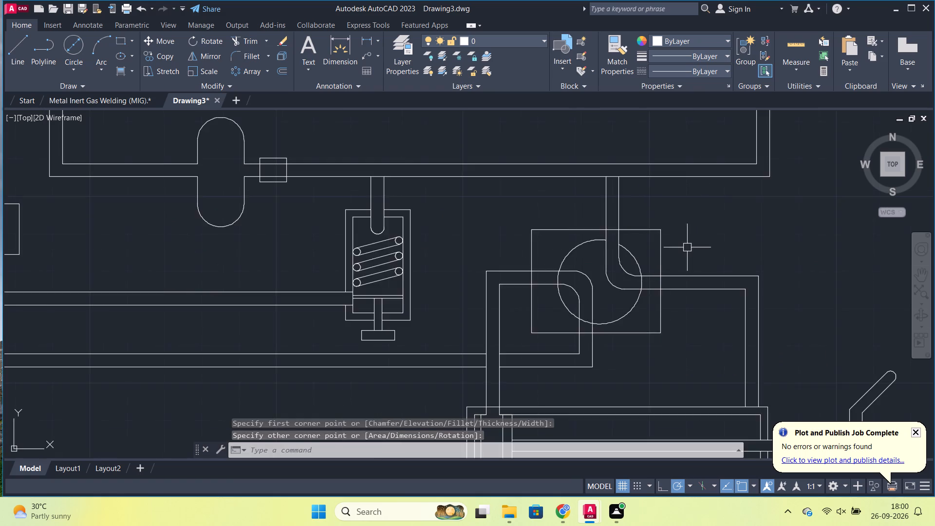
scroll(687, 247, down, 2)
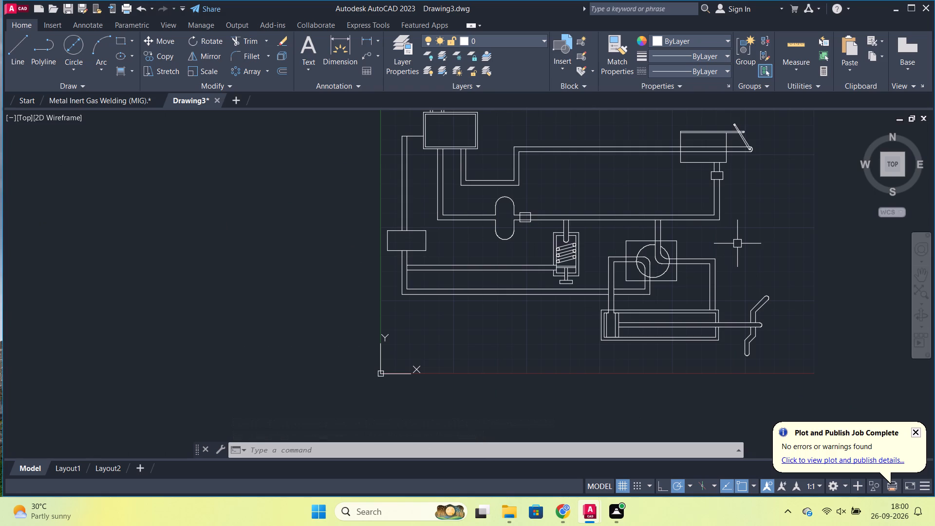
scroll(664, 179, down, 2)
scroll(648, 172, up, 2)
middle_drag(634, 169, 541, 150)
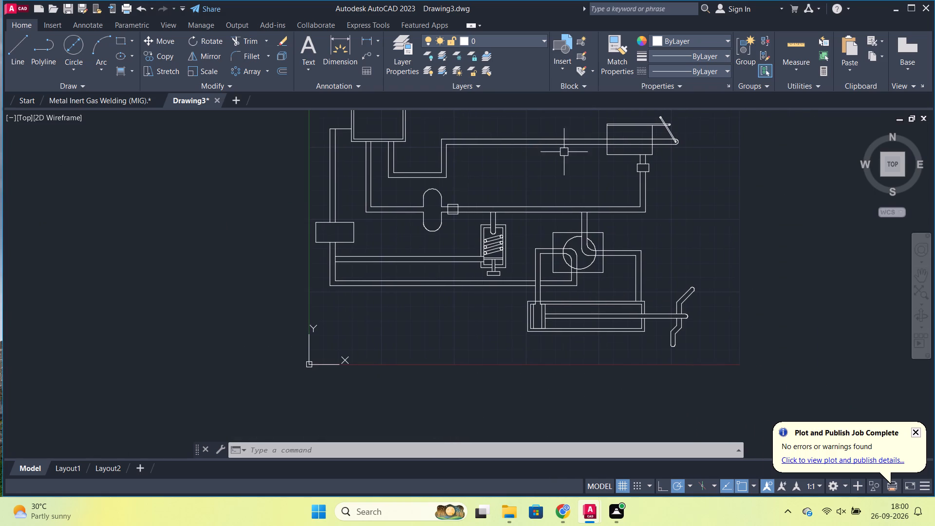
scroll(630, 182, up, 1)
key(t)
key(r)
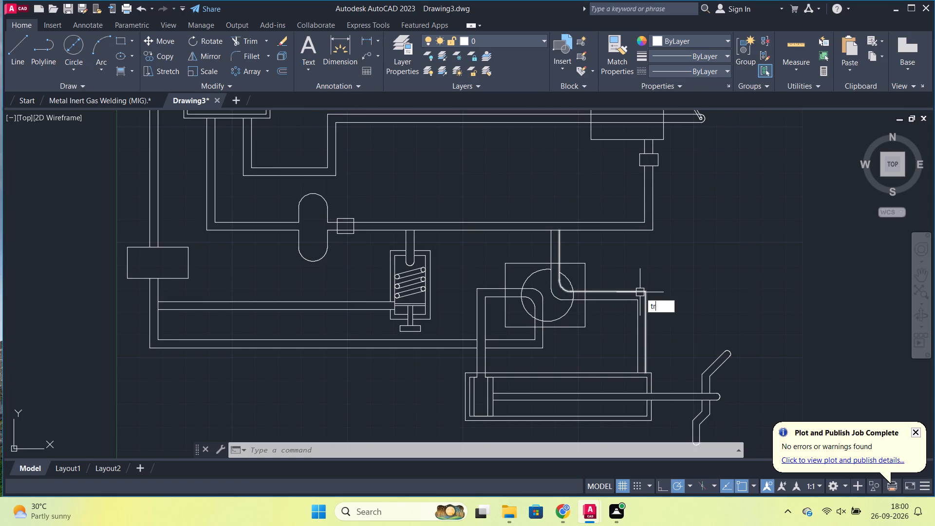
key(Return)
scroll(593, 264, up, 1)
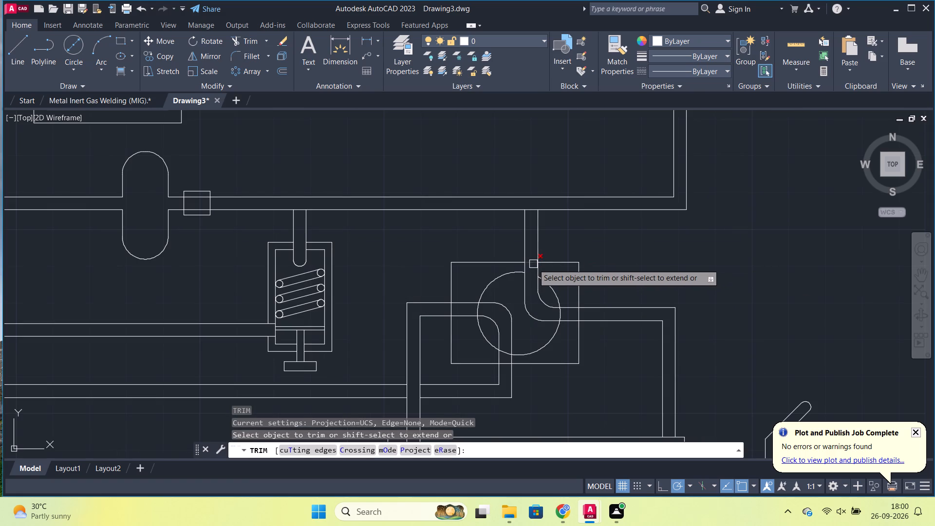
click(533, 264)
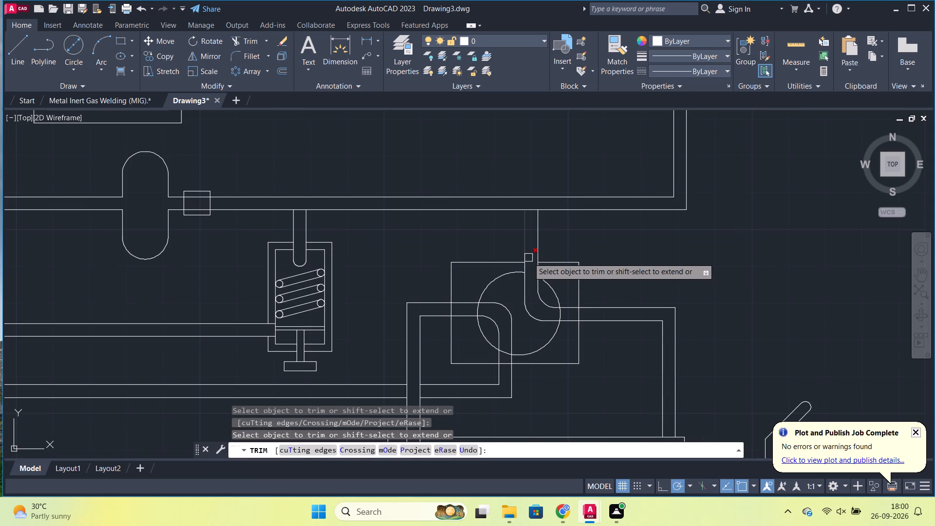
key(Escape)
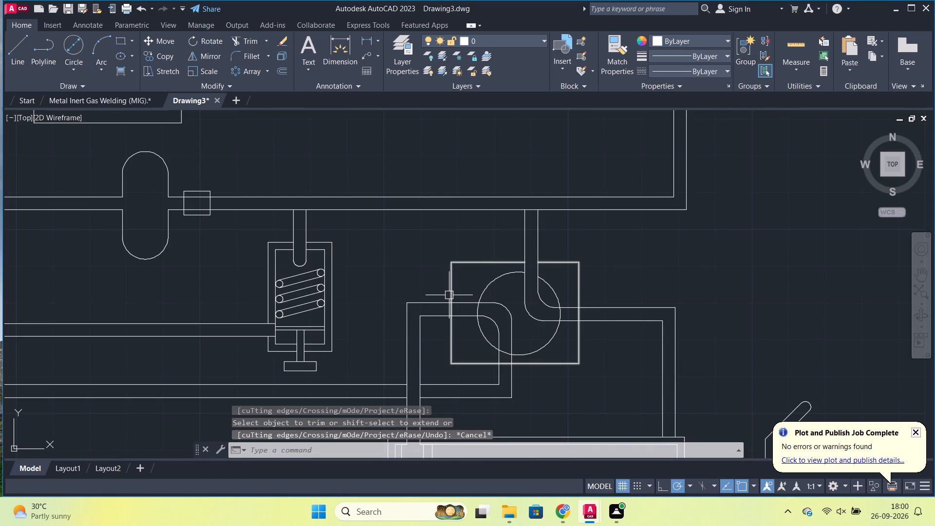
Narrow the rectangle around the circle by moving its left edge inward about 5.5 and its right edge inward, close to the circle.
click(449, 293)
click(452, 310)
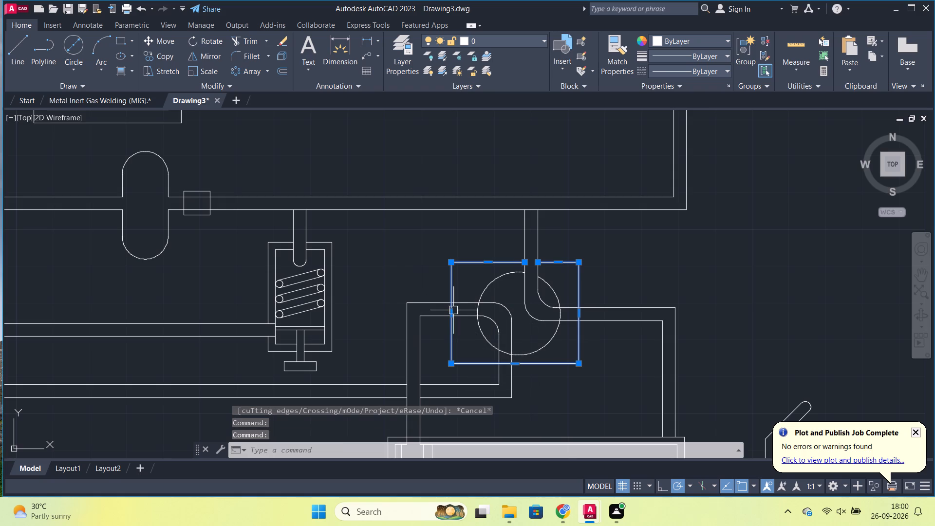
click(453, 315)
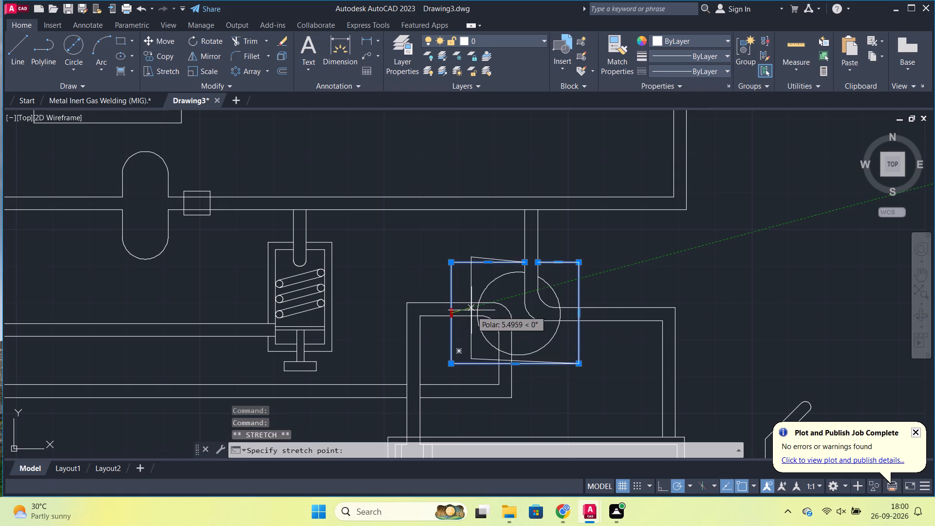
click(471, 313)
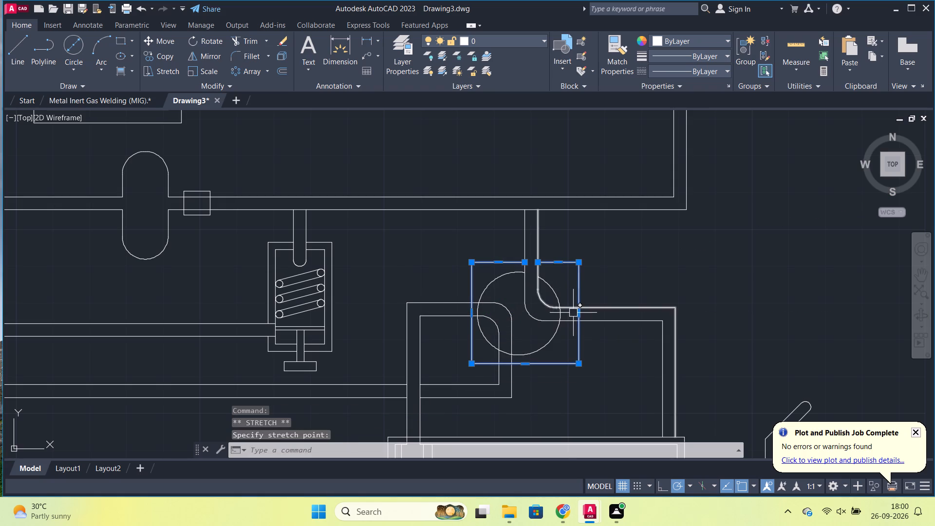
click(580, 313)
click(568, 313)
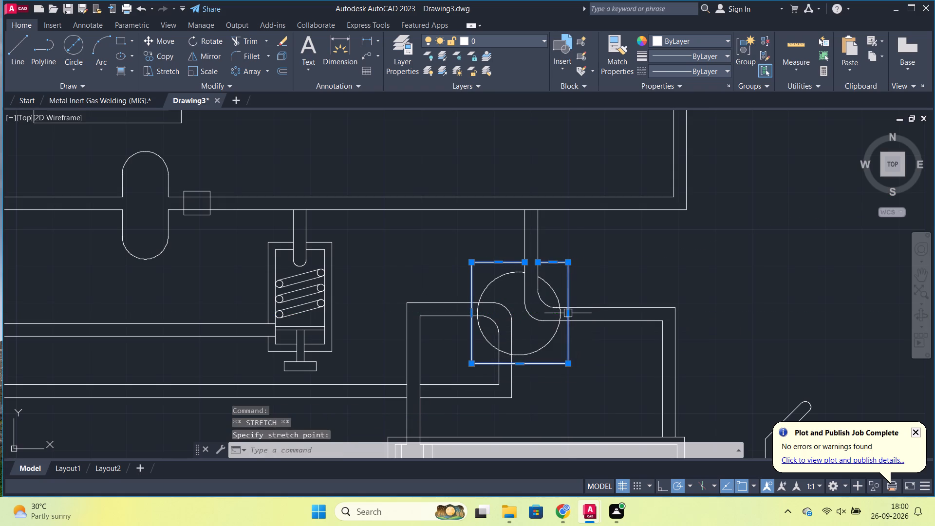
Shorten the rectangle by raising its bottom edge about 1.6 and lowering both pieces of its top edge to just above the circle.
click(521, 363)
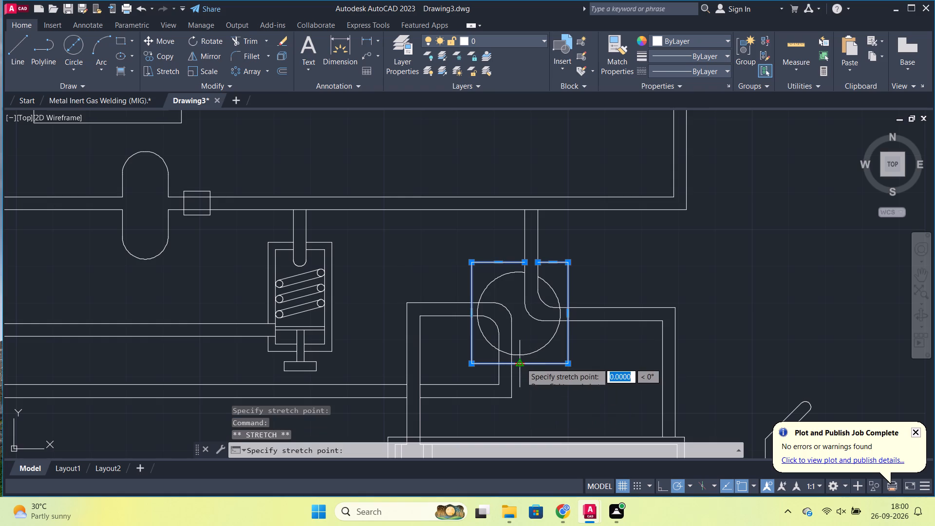
scroll(521, 363, up, 3)
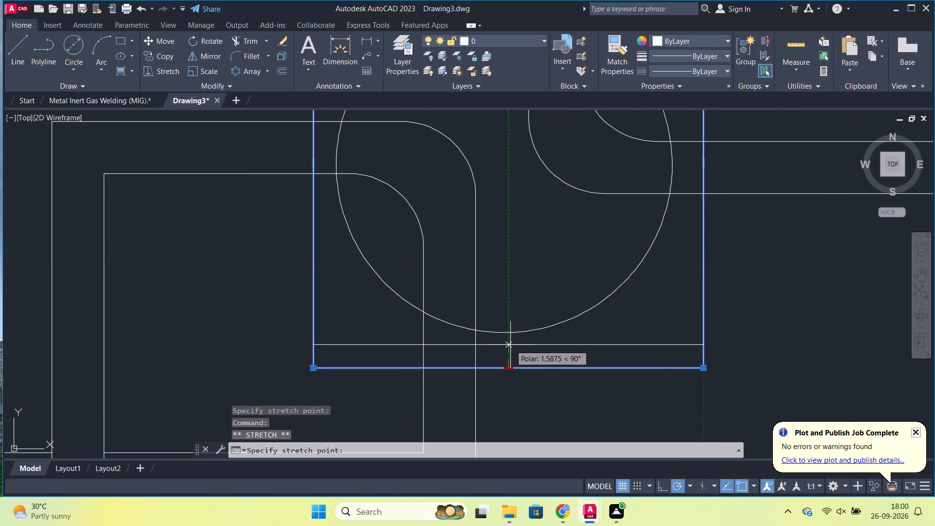
click(510, 345)
scroll(533, 318, down, 2)
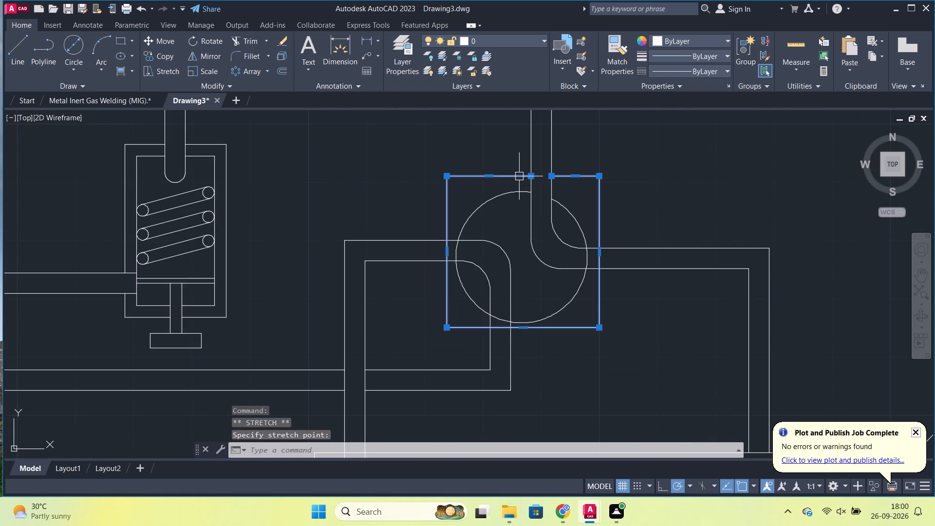
click(491, 176)
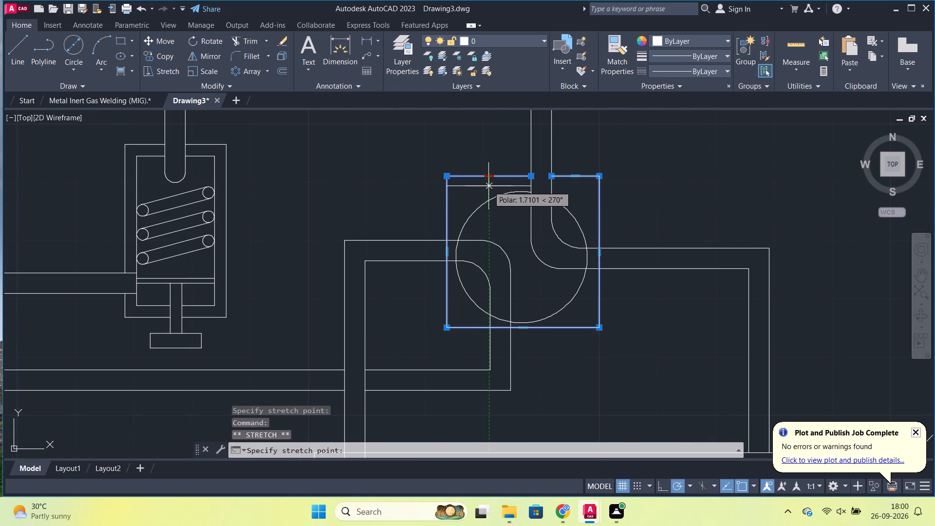
click(488, 186)
click(575, 178)
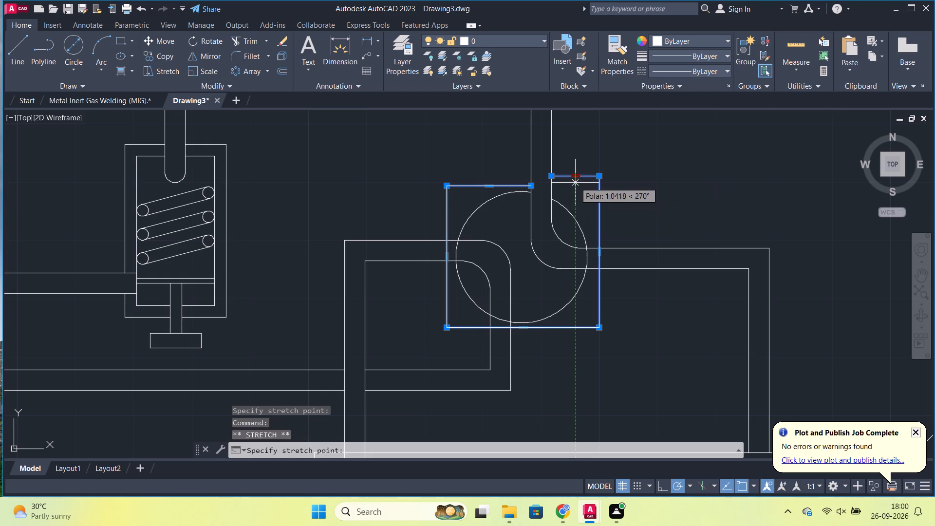
click(575, 187)
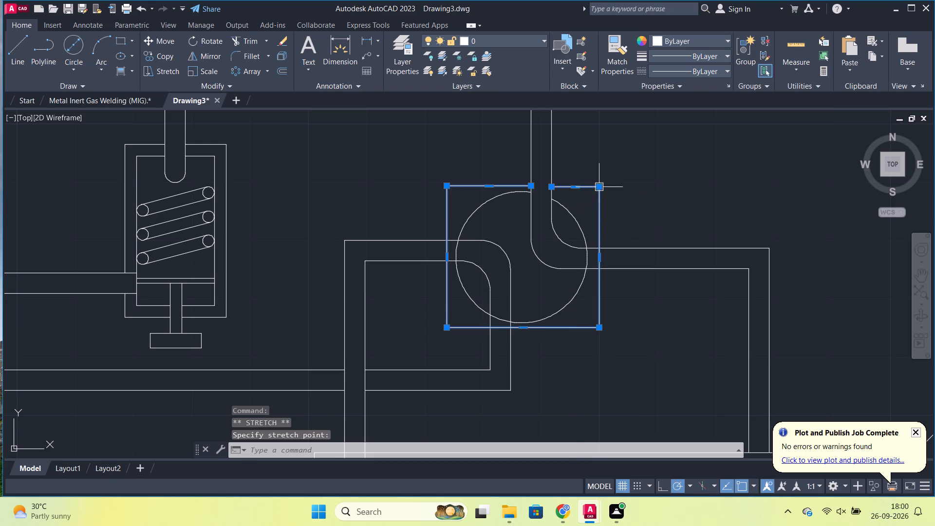
key(Escape)
Stretch the end of the top edge's left piece horizontally across the branch pipe, past the rectangle's right side.
scroll(622, 207, up, 1)
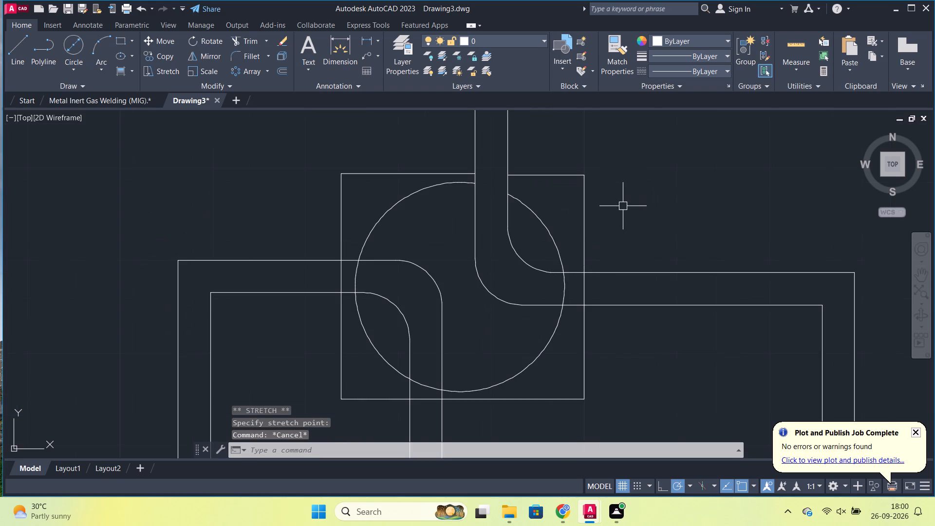
scroll(621, 202, down, 3)
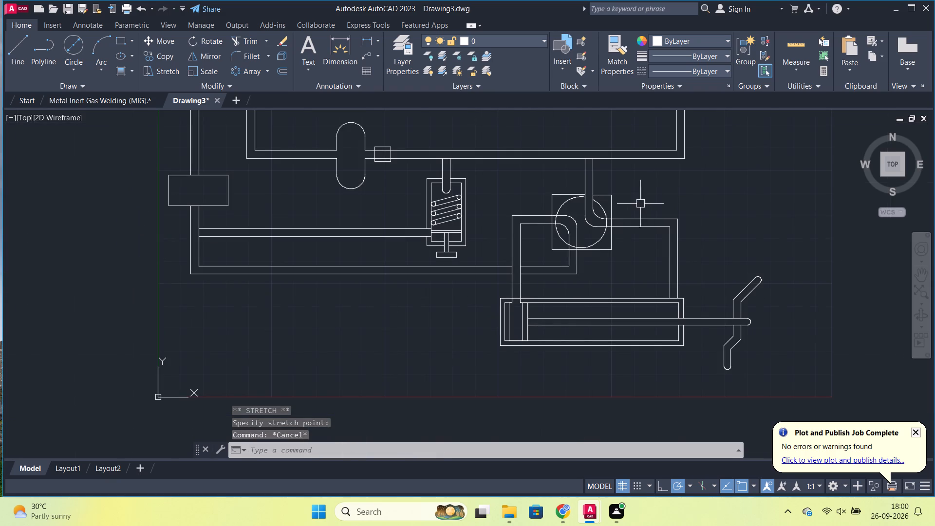
scroll(614, 207, up, 3)
click(469, 172)
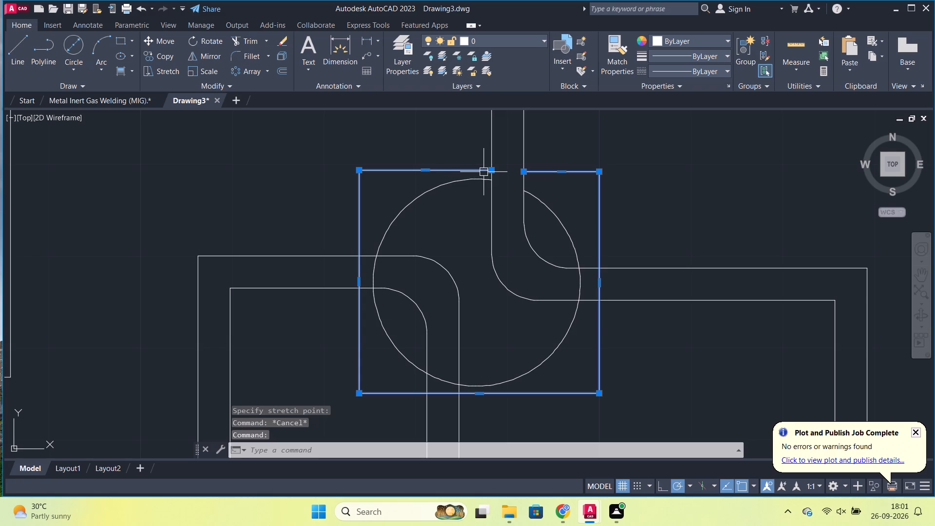
click(492, 170)
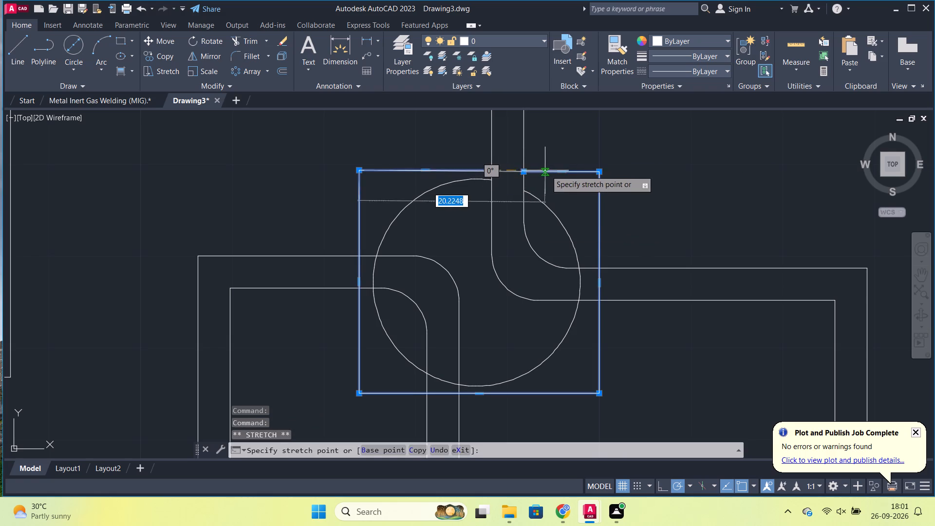
click(649, 172)
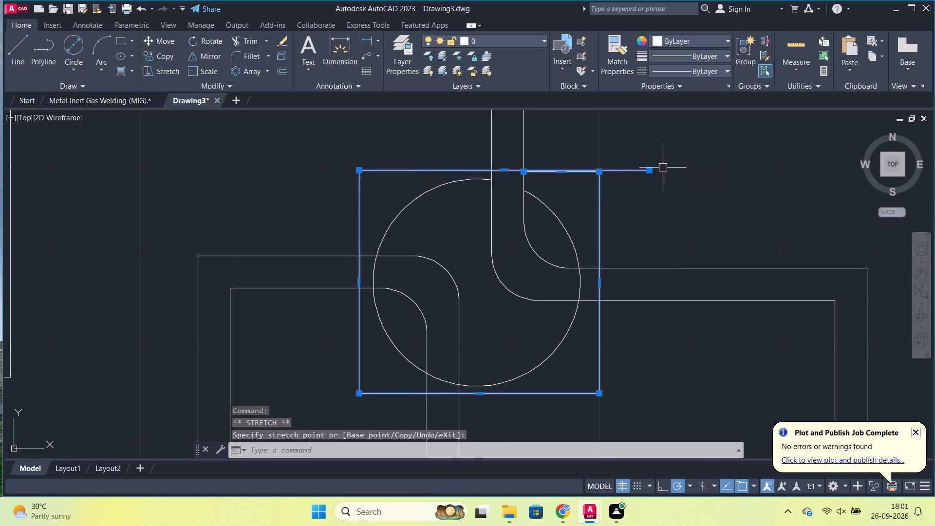
Trim away the misaligned right piece of the rectangle's top edge, just below the stretched line.
scroll(602, 184, up, 2)
middle_drag(530, 227, 543, 283)
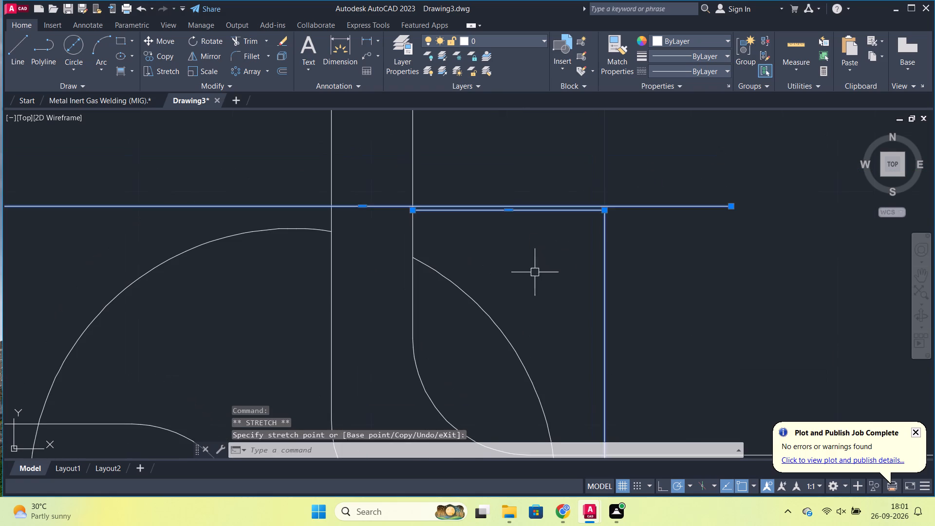
key(Escape)
click(430, 210)
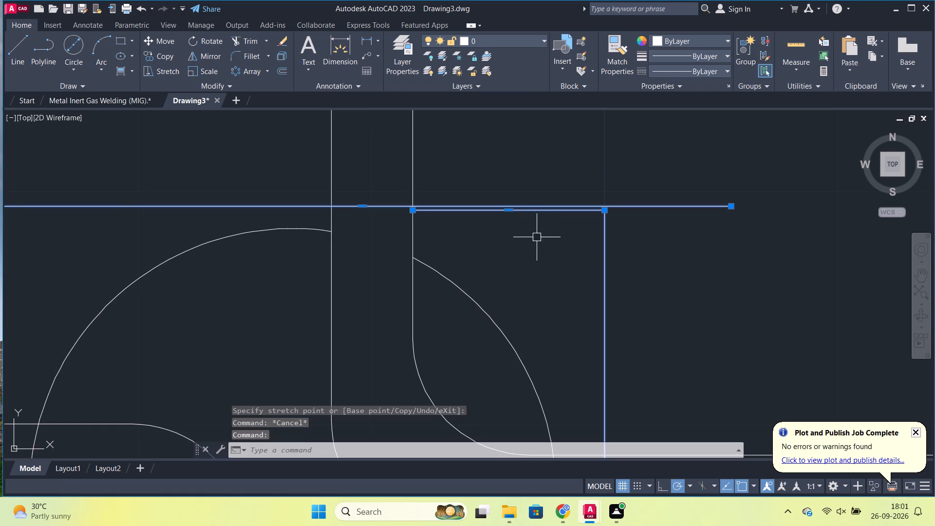
key(Escape)
text(tr)
key(Return)
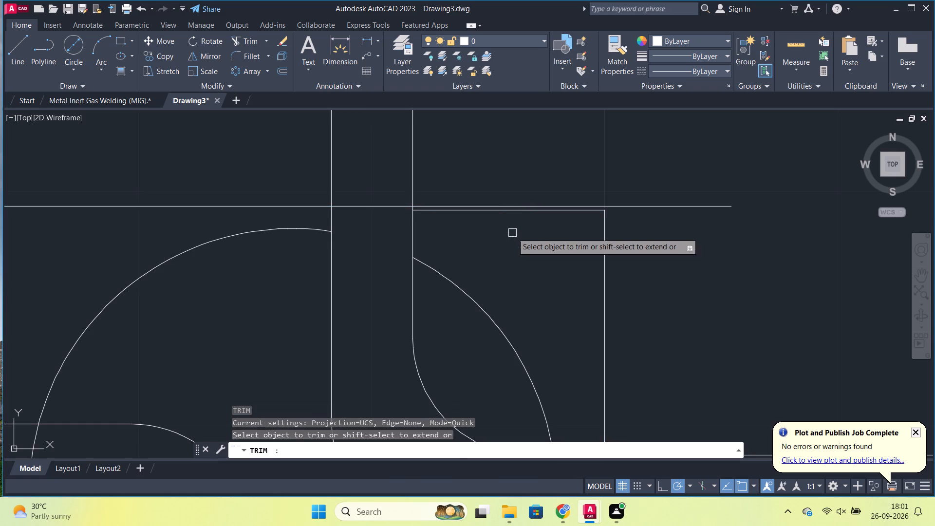
click(495, 214)
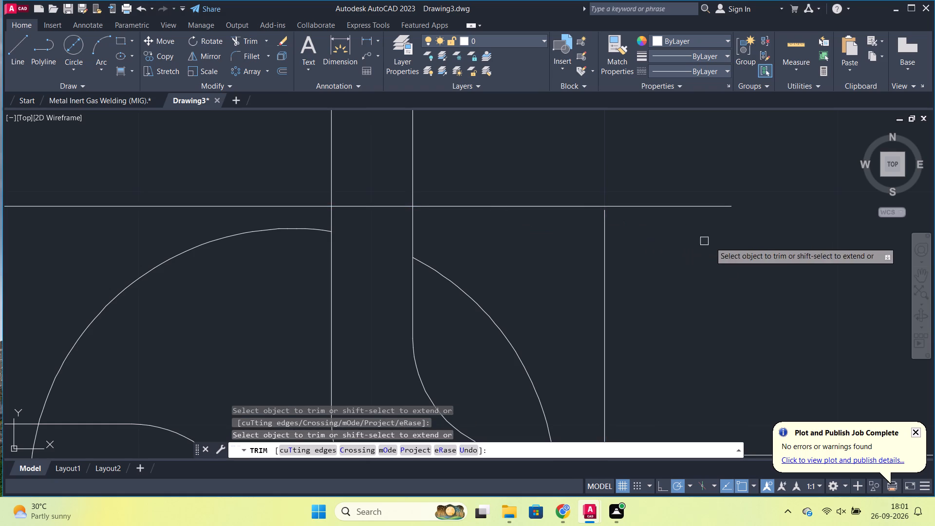
key(Escape)
Extend the rectangle's right side up to the stretched top line.
text(ex)
key(Return)
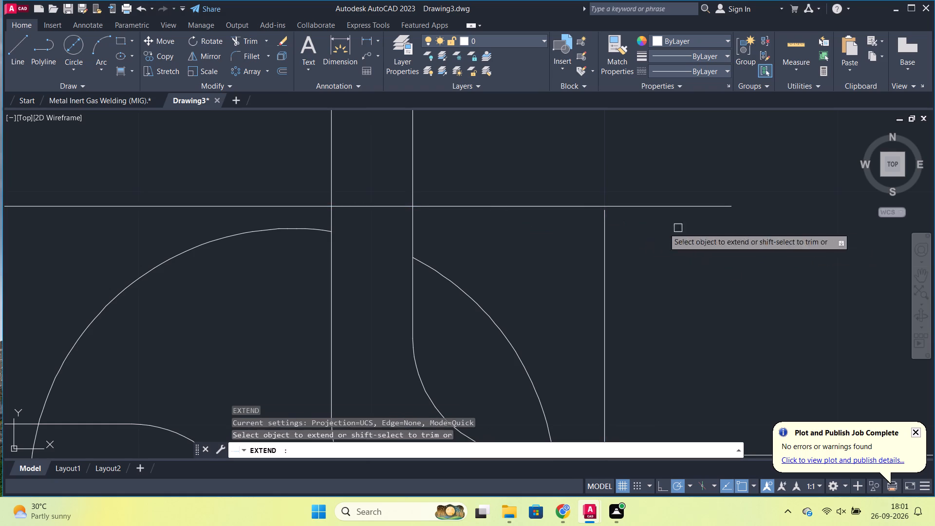
click(602, 250)
text(tr)
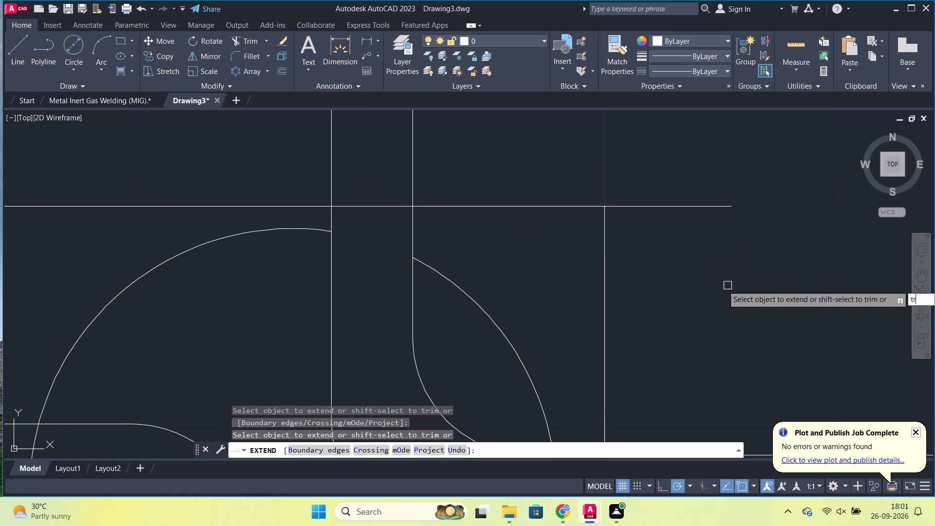
key(Return)
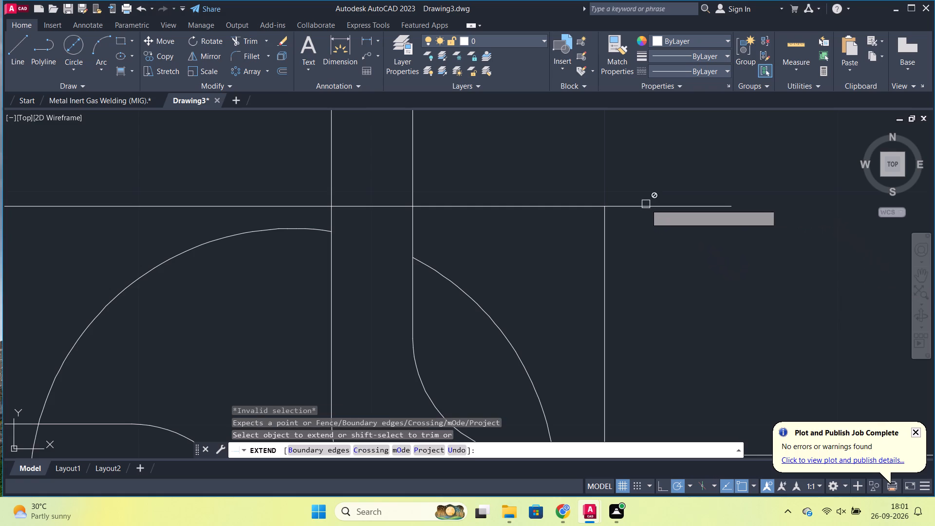
key(Escape)
Trim the top line's overhang beyond the right side and its part between the vertical branch pipe's two lines.
text(tr)
key(Return)
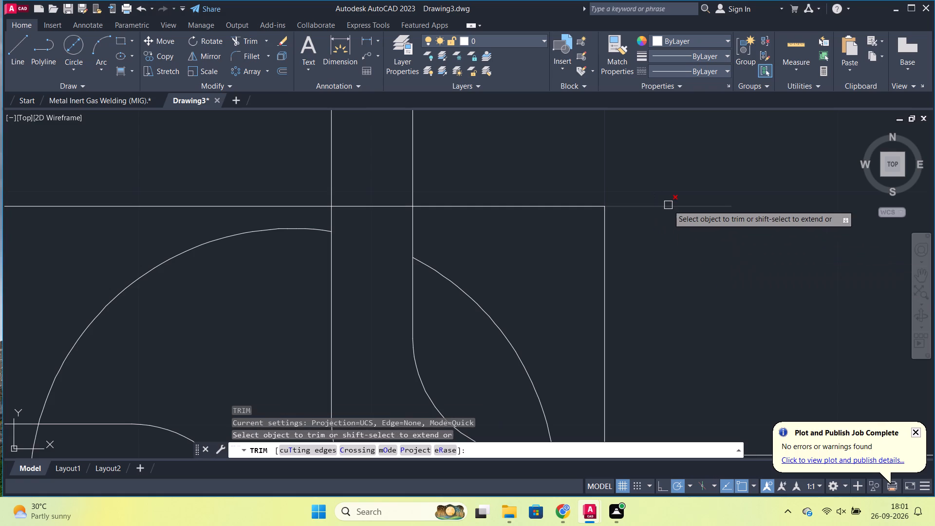
click(668, 205)
scroll(666, 216, down, 2)
click(554, 213)
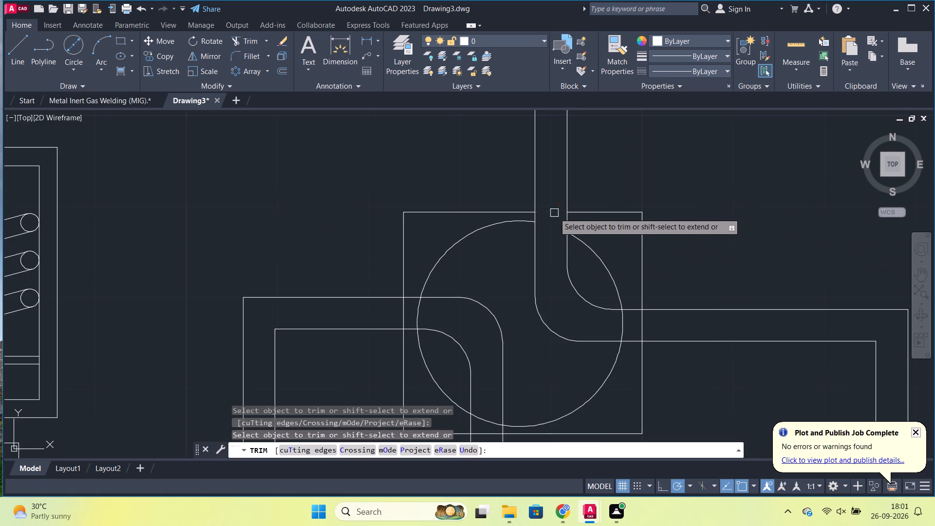
Trim the parts of the circle and rectangle lying between the pipe lines at the left, bottom and right crossings.
scroll(657, 224, down, 2)
middle_drag(680, 226, 675, 209)
scroll(651, 299, up, 1)
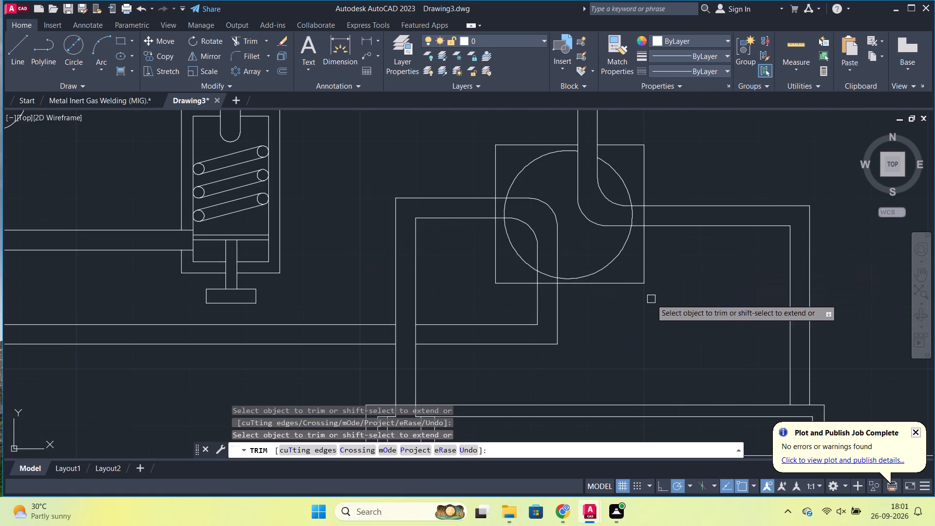
click(503, 212)
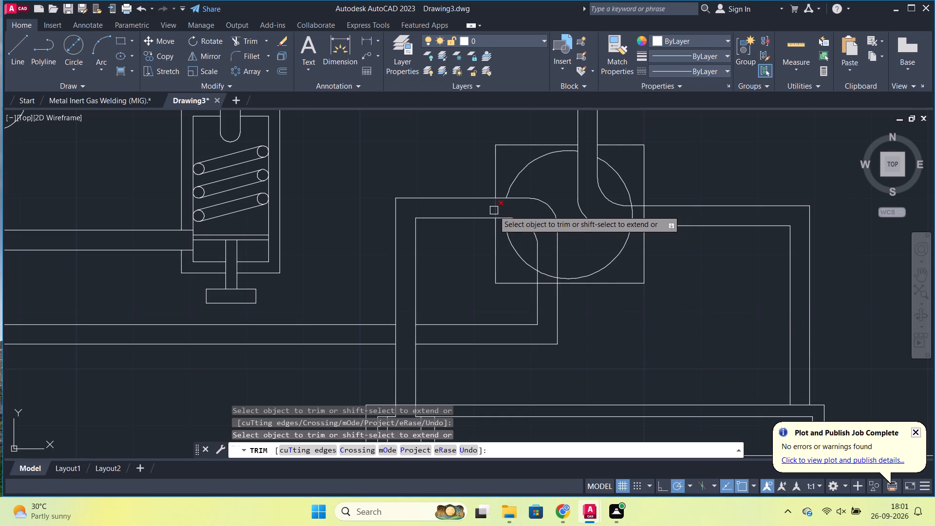
click(494, 210)
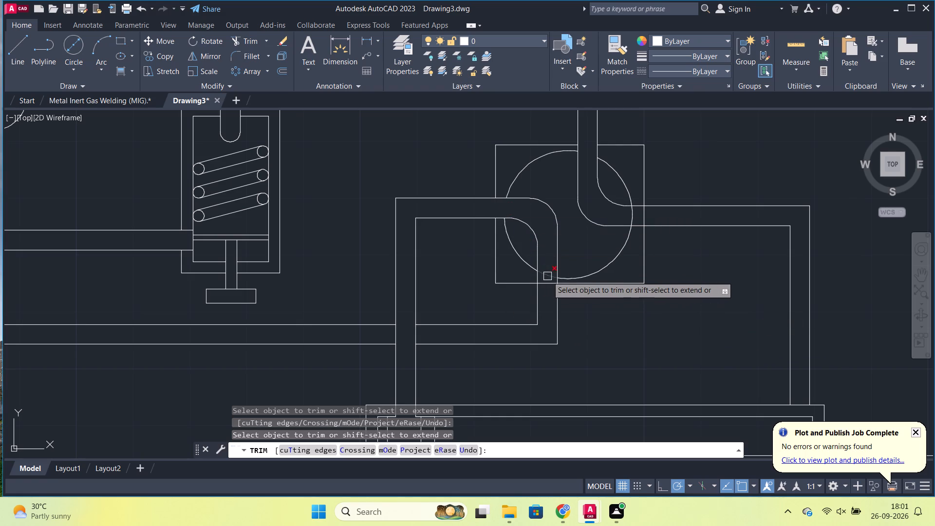
click(547, 276)
click(547, 281)
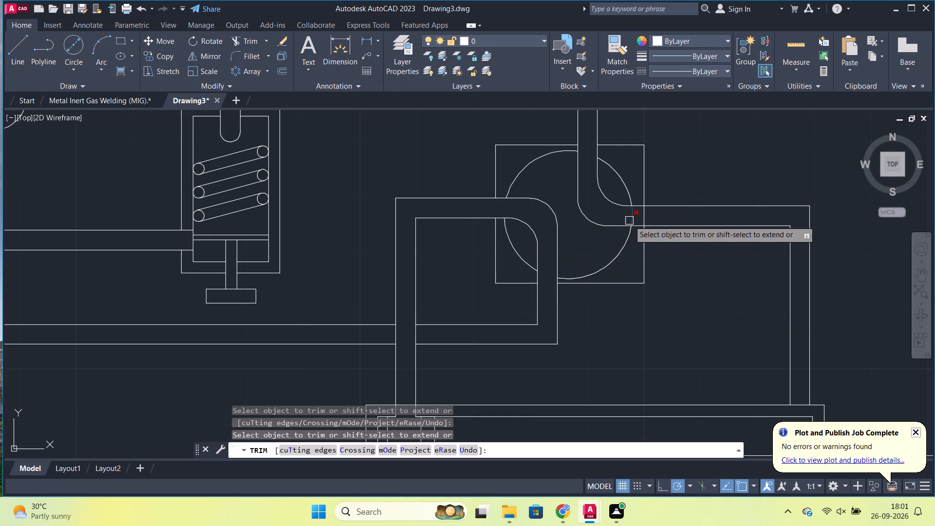
click(629, 221)
click(640, 216)
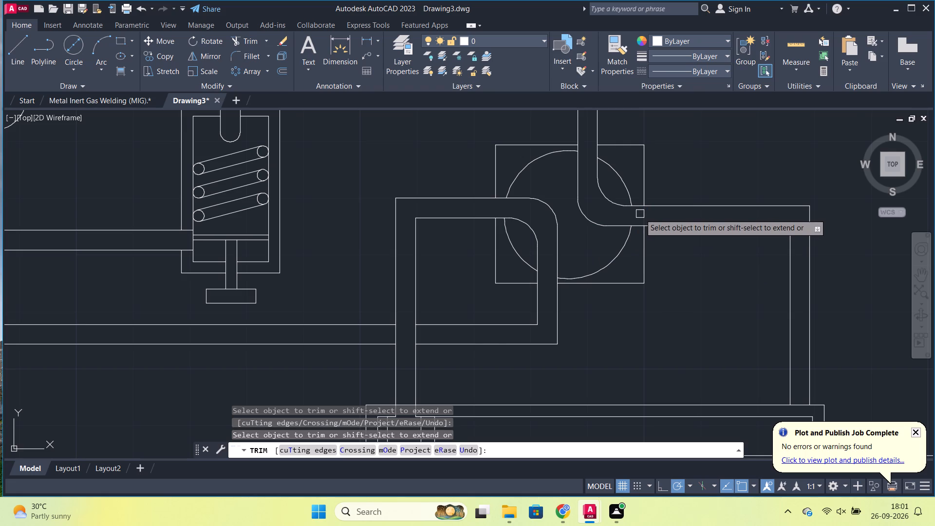
Trim the two horizontal main pipe lines inside the small rectangle beside the capsule shape.
scroll(640, 214, down, 2)
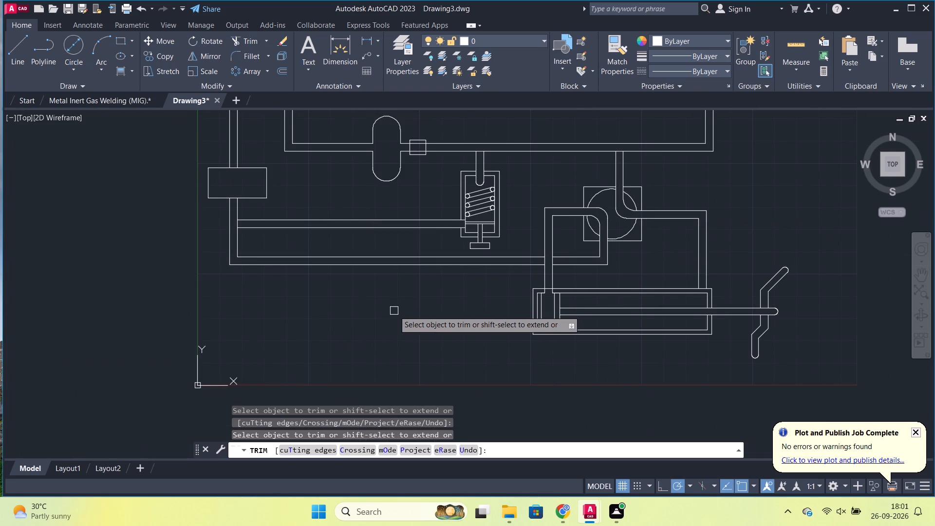
middle_drag(397, 311, 401, 324)
scroll(450, 200, up, 2)
middle_drag(437, 214, 442, 259)
click(379, 139)
click(380, 162)
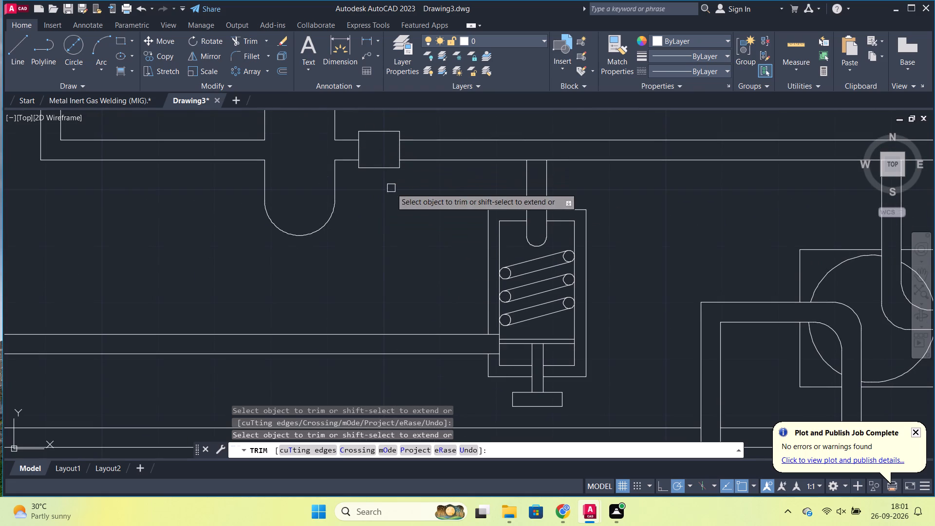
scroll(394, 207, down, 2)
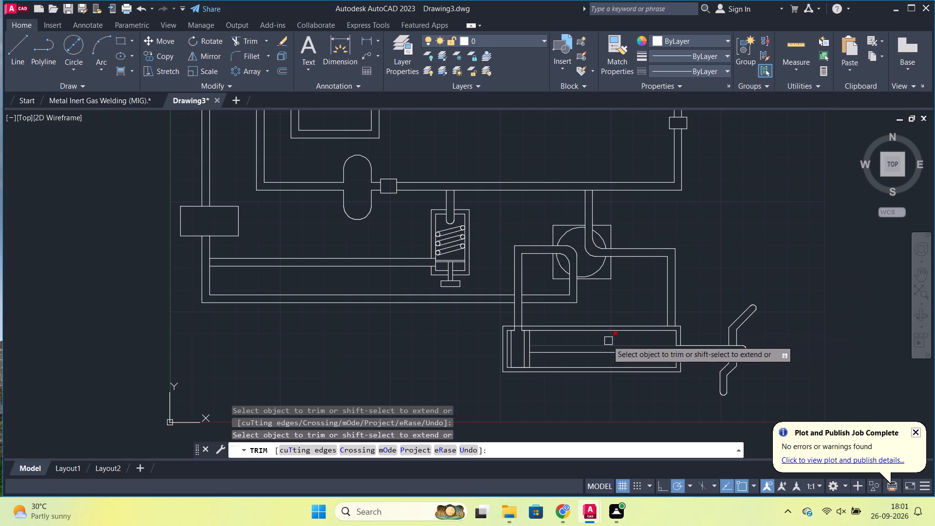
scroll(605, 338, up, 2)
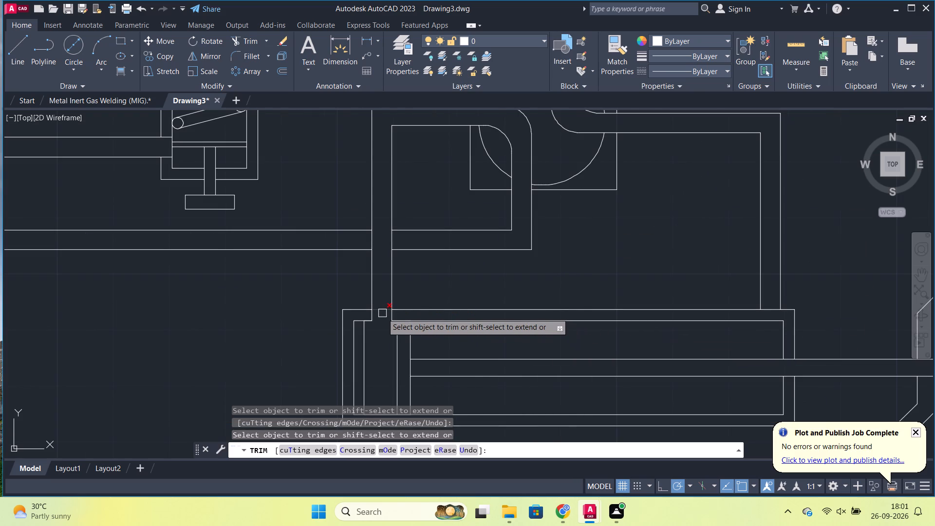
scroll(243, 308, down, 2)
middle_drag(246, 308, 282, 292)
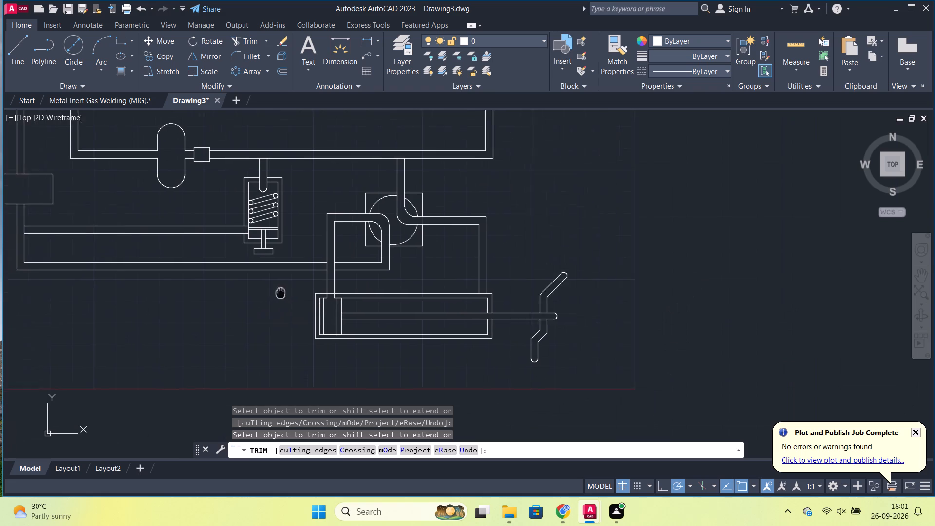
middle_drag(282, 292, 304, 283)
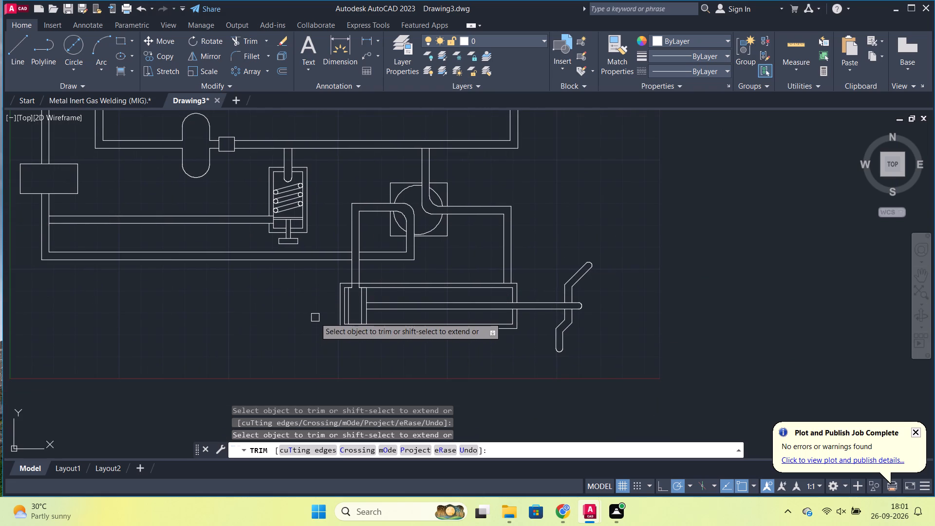
Extend the cylinder's inner top line across the gap below the vertical pipe, up to the piston.
scroll(315, 318, up, 2)
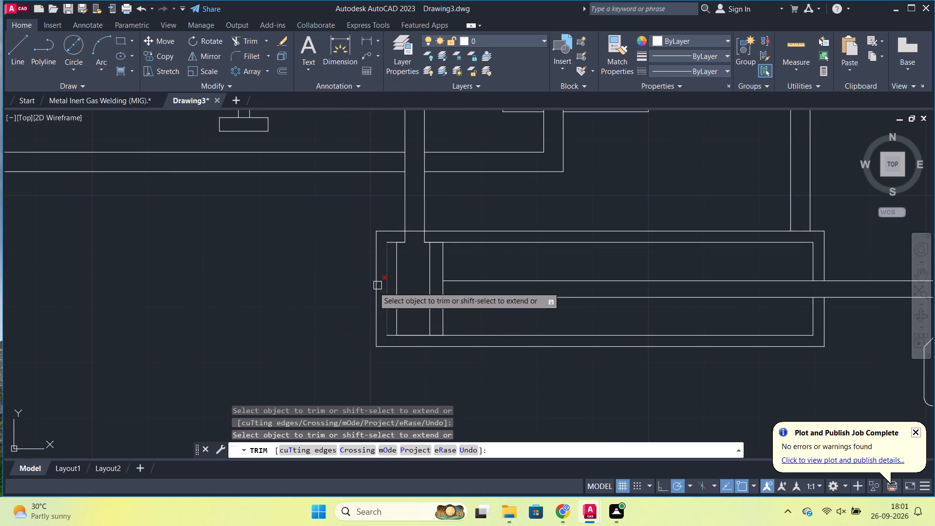
key(Escape)
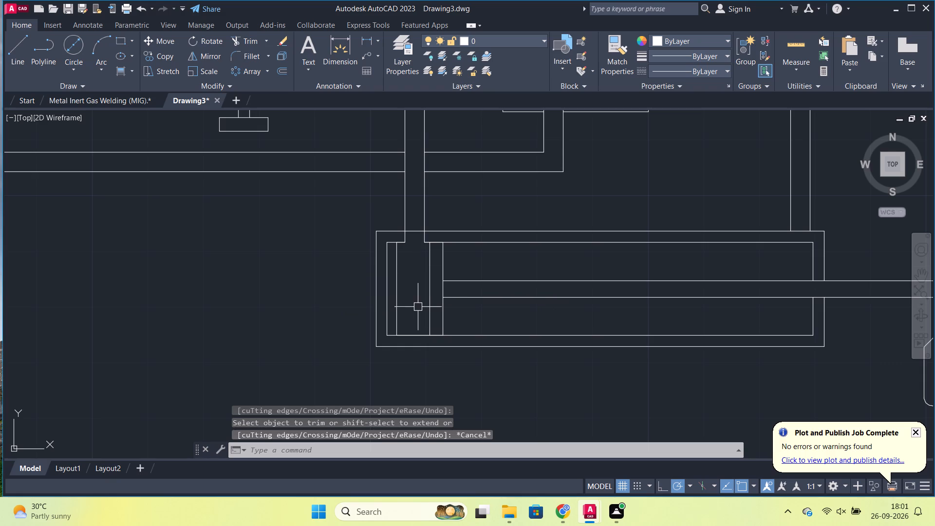
text(ex)
key(Return)
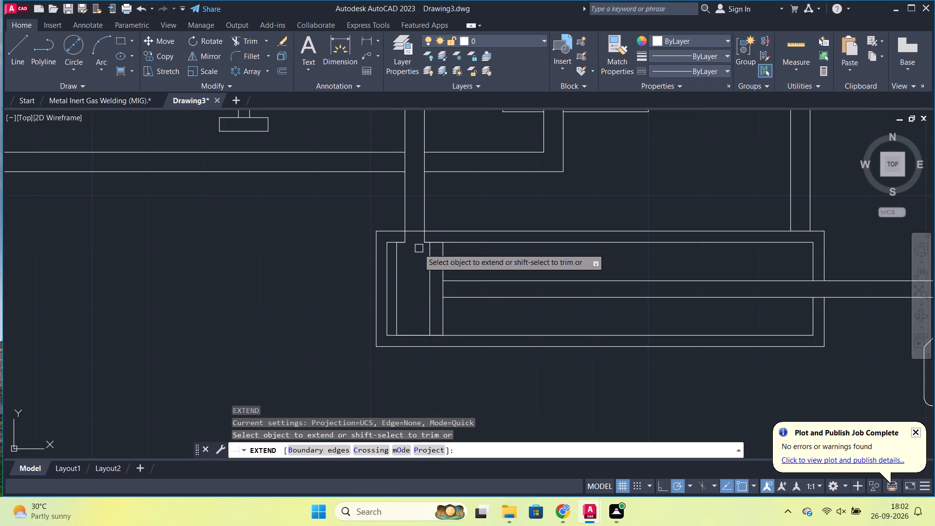
click(401, 244)
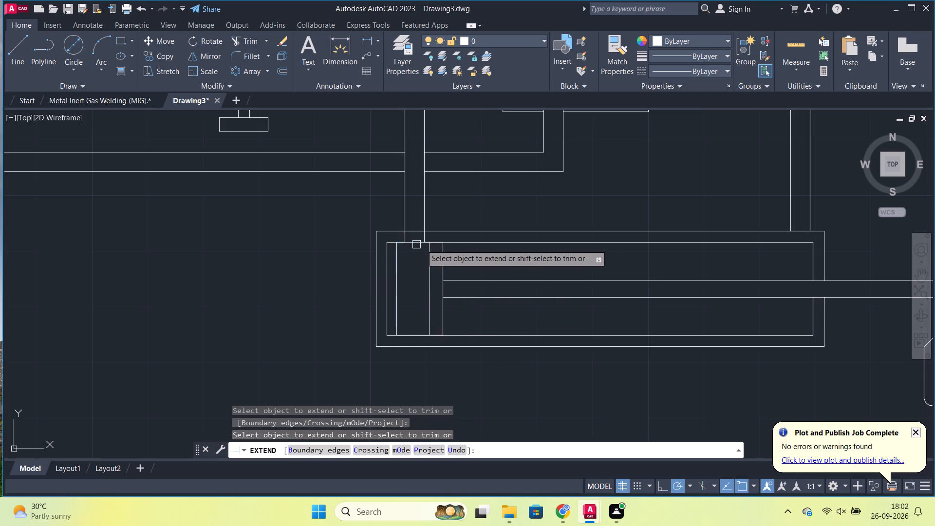
key(Escape)
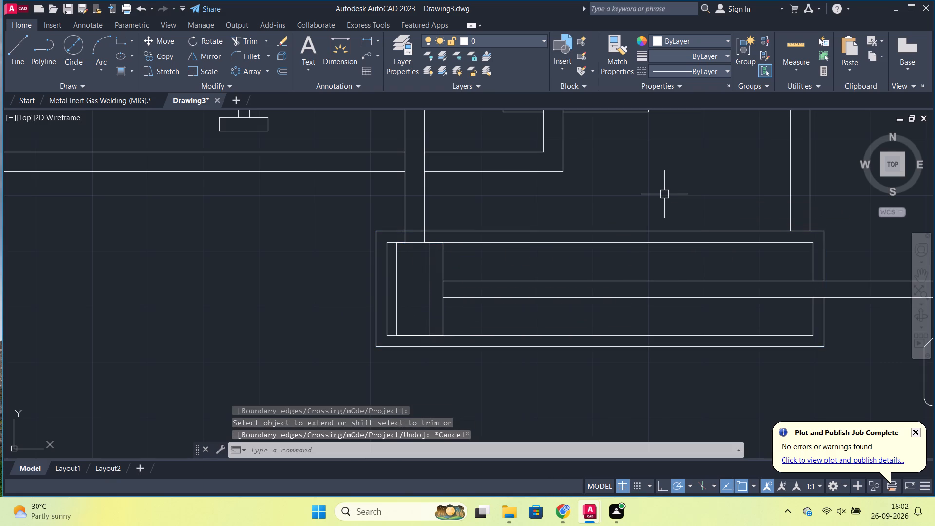
Place a multileader with its arrowhead on the right side of the double-outlined tank and its landing up and to the right.
scroll(674, 192, down, 2)
middle_drag(665, 201, 679, 234)
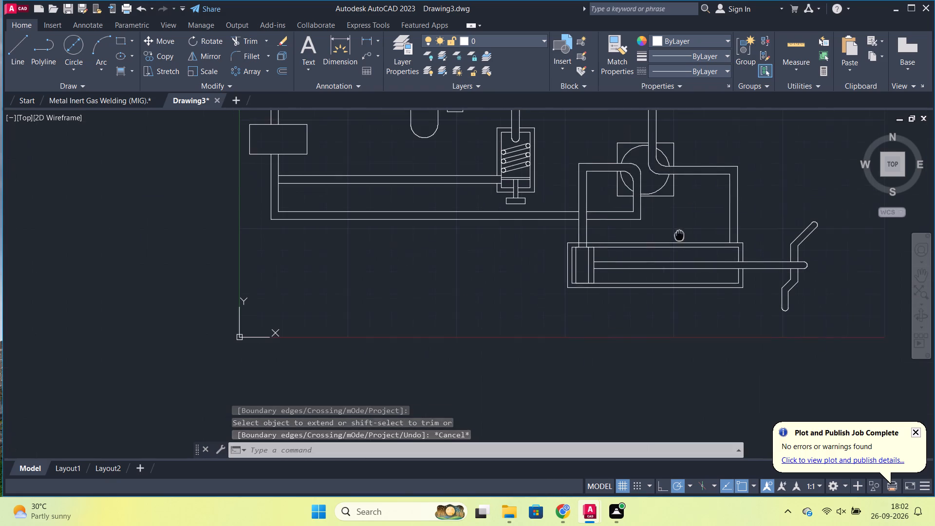
middle_drag(679, 234, 677, 239)
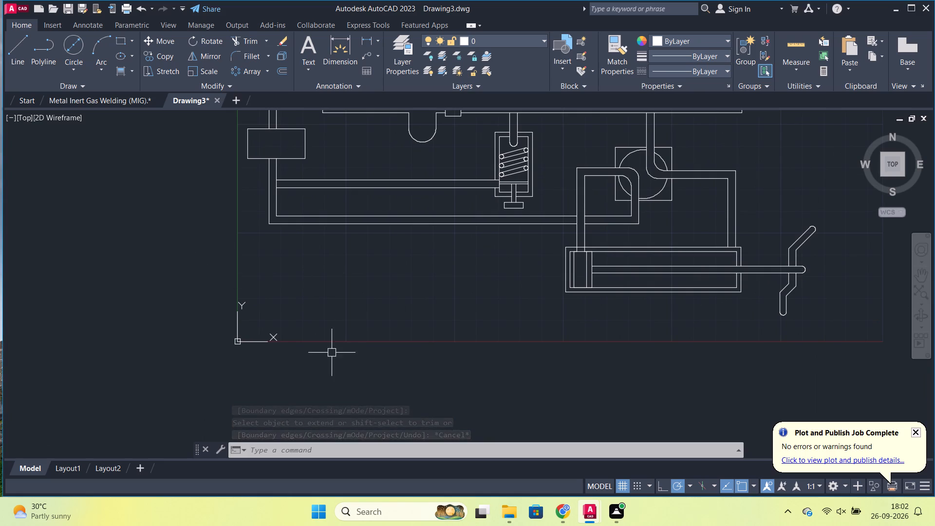
middle_drag(336, 282, 354, 409)
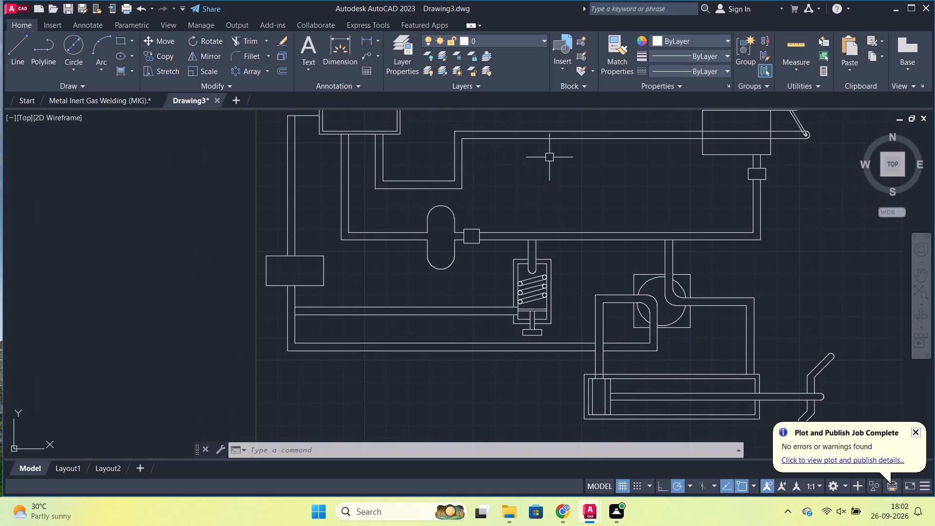
middle_drag(552, 216, 557, 274)
middle_drag(473, 150, 481, 241)
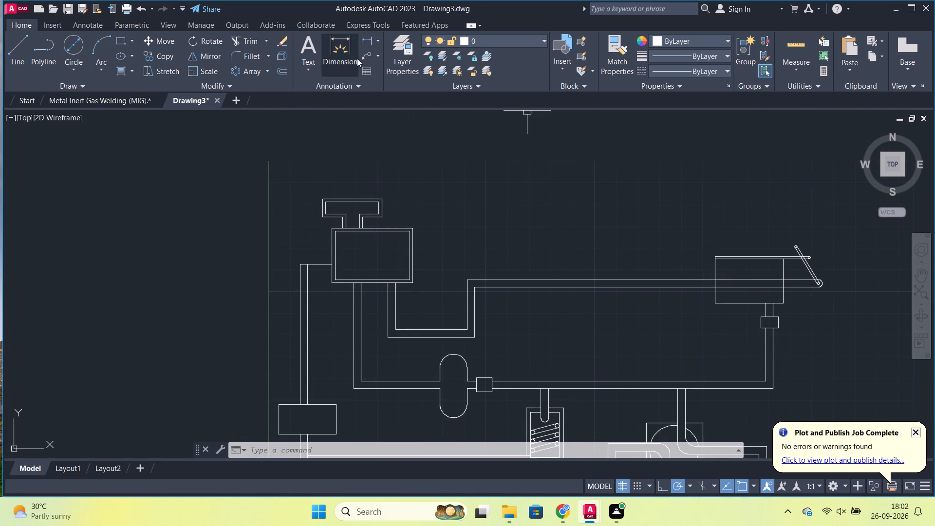
click(365, 54)
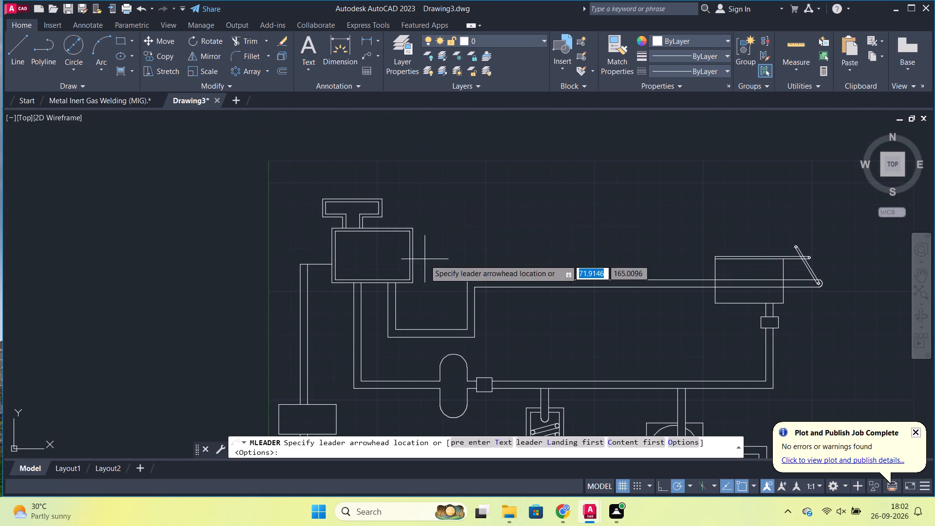
click(414, 252)
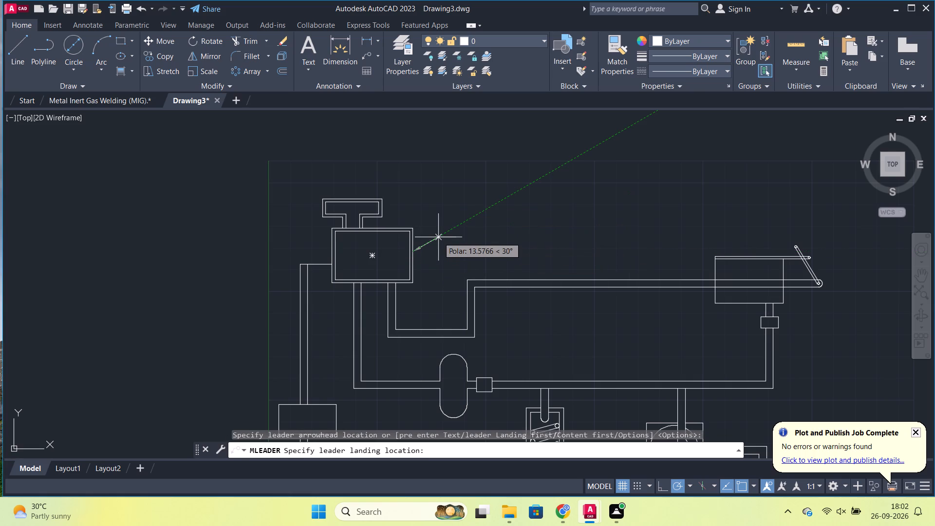
click(438, 237)
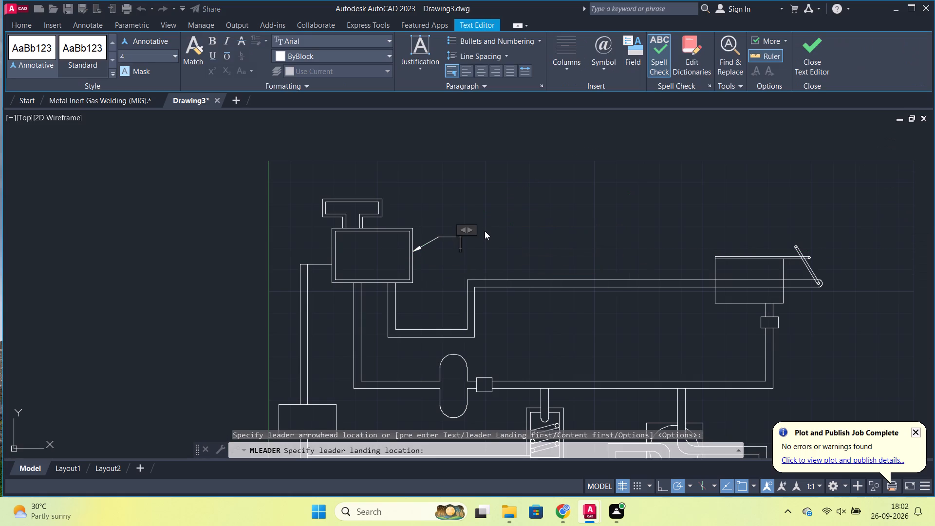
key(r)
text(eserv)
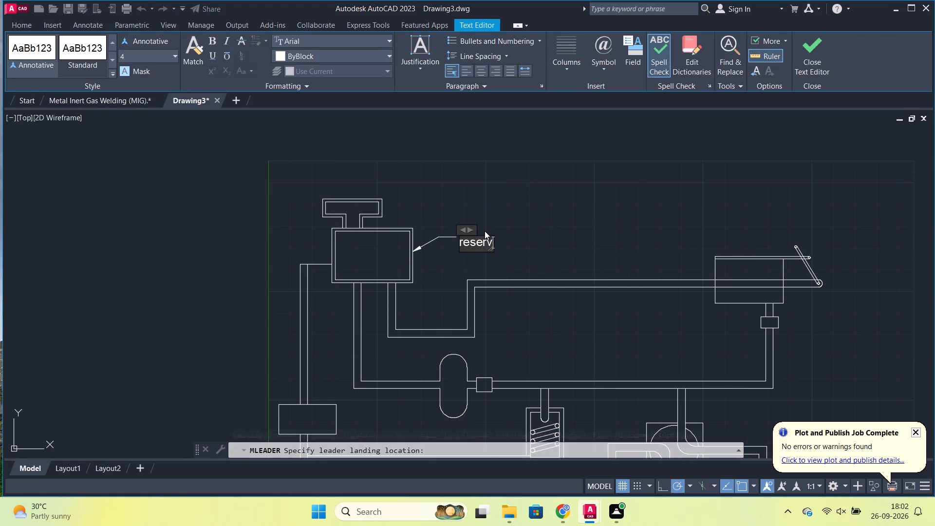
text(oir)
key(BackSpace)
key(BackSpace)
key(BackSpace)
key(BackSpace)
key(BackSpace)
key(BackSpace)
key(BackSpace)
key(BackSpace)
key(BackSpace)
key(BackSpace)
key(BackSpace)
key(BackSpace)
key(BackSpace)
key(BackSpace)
Enter RESERVOIR in capitals as the tank leader's text and finish the label.
text(RE)
text(SERVOI)
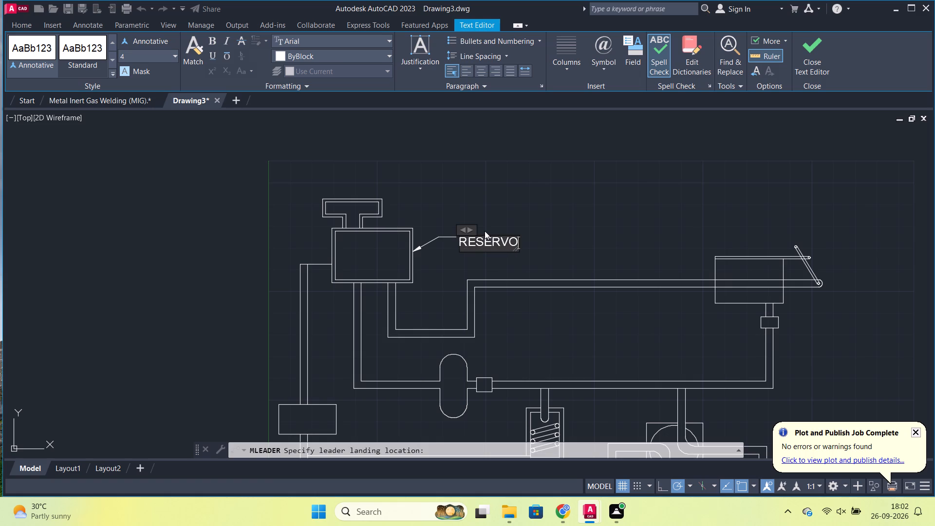
key(r)
click(803, 60)
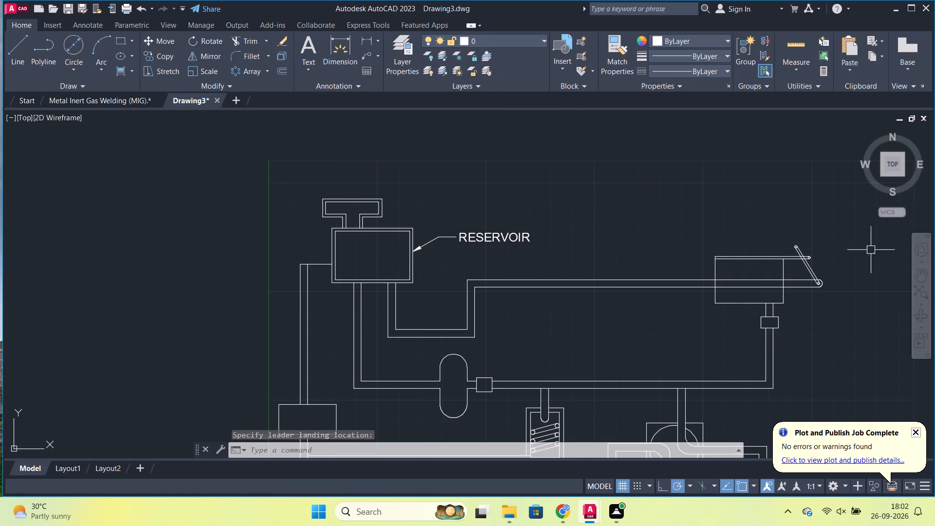
Trim the two horizontal pipe lines inside the rectangle beside the lever linkage.
middle_drag(709, 205, 573, 190)
text(TR)
key(Return)
click(615, 270)
click(613, 265)
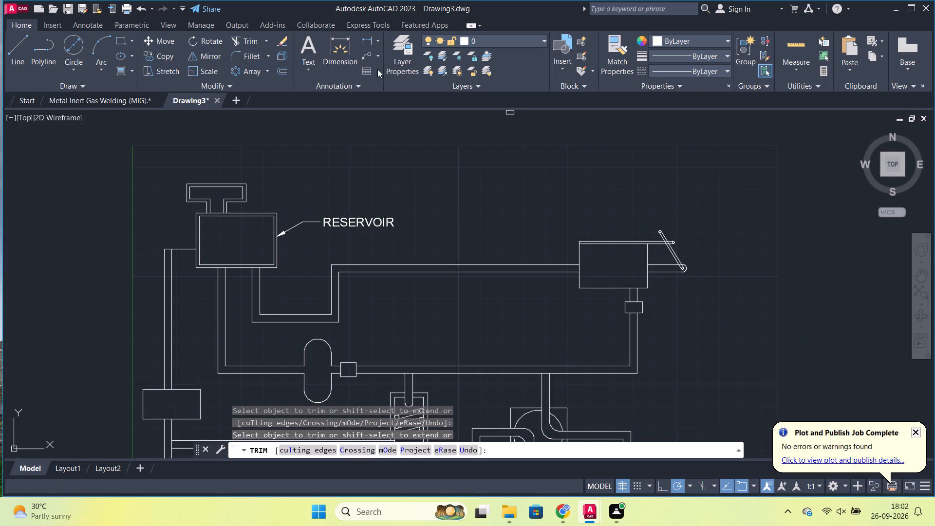
Add a multileader reading HAND PUMP to the top-left corner of the rectangle beside the lever linkage, with text to the left.
click(370, 58)
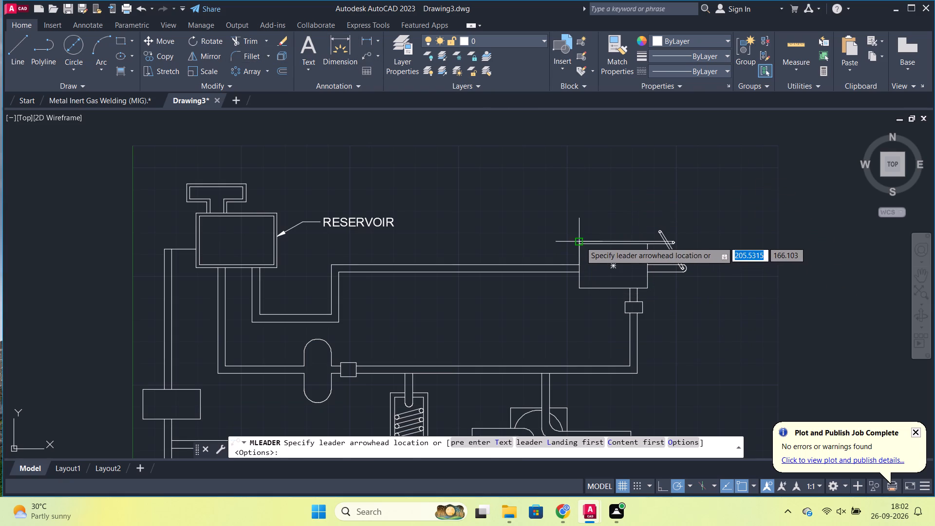
click(580, 242)
click(561, 222)
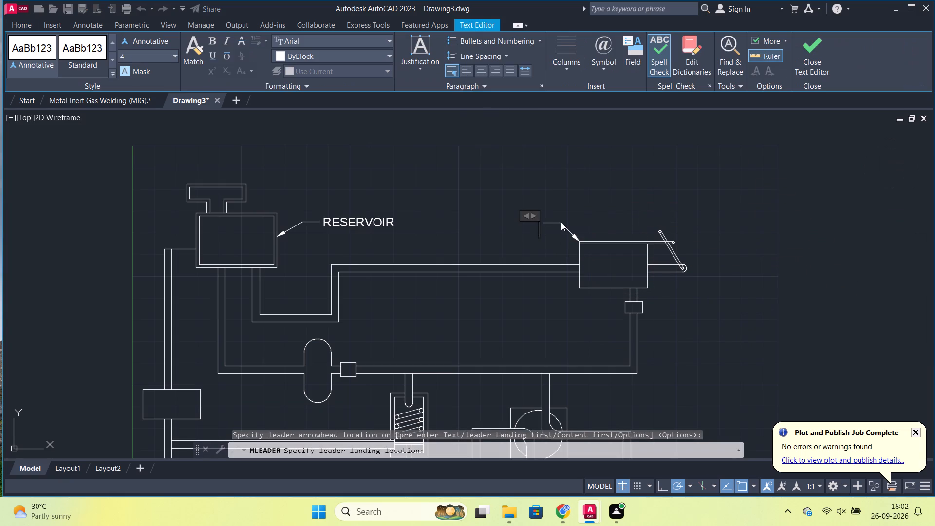
text(HAND)
key(space)
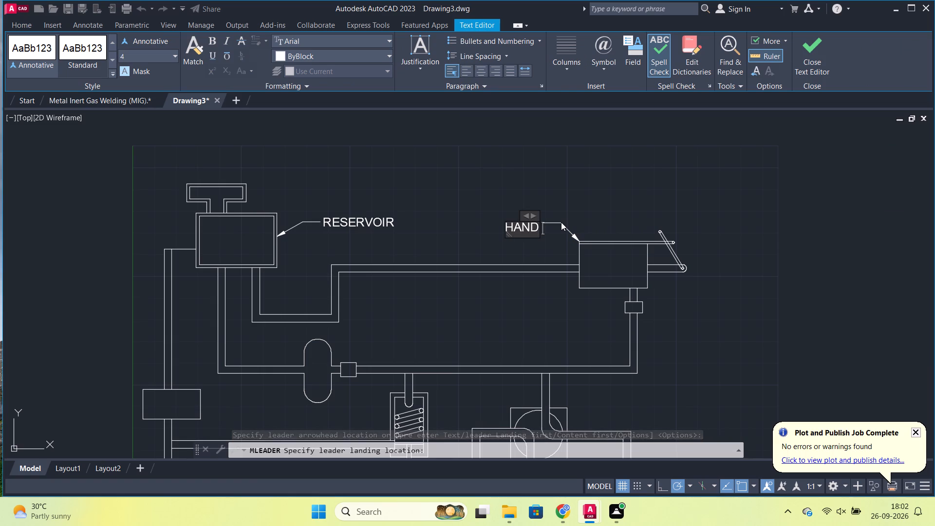
text(PUMP)
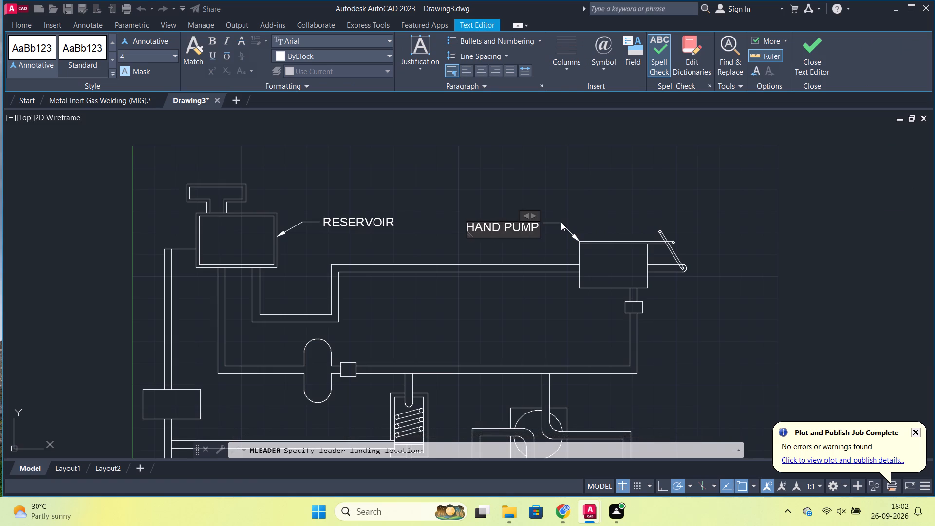
click(811, 47)
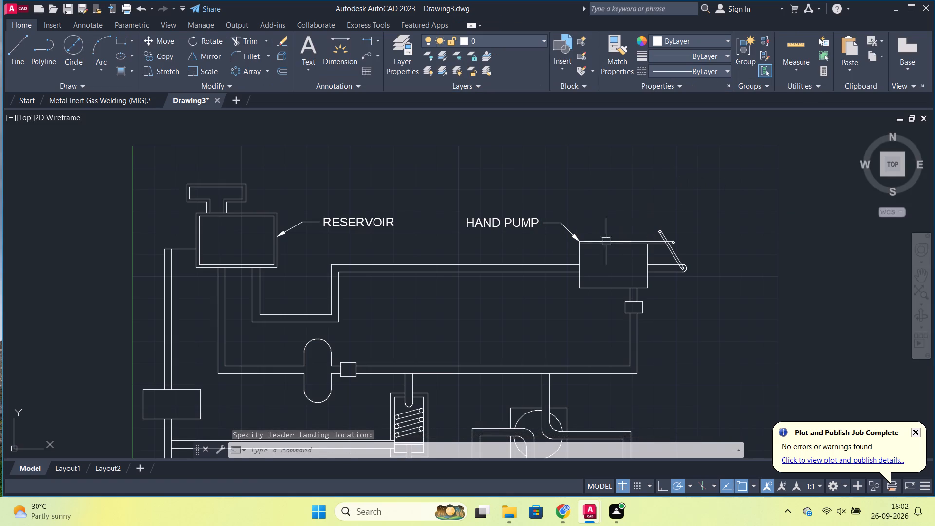
Copy the RESERVOIR leader and paste it with its arrowhead on the right side of the capsule shape, above the pipe.
middle_drag(419, 306, 422, 231)
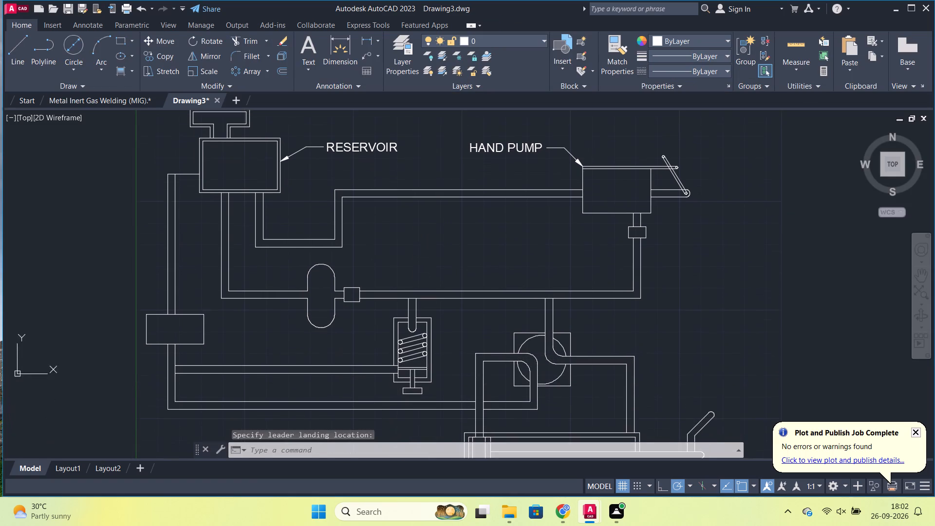
scroll(459, 352, up, 1)
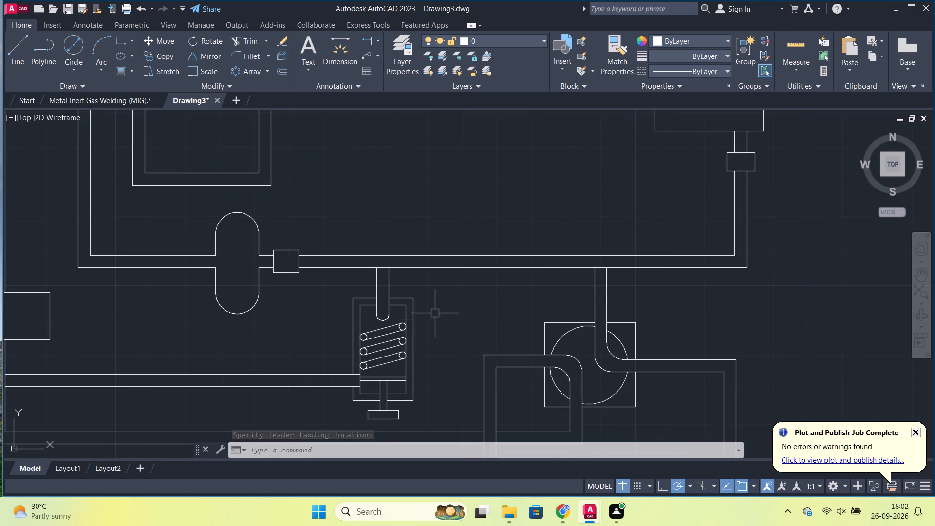
scroll(228, 322, down, 1)
click(285, 138)
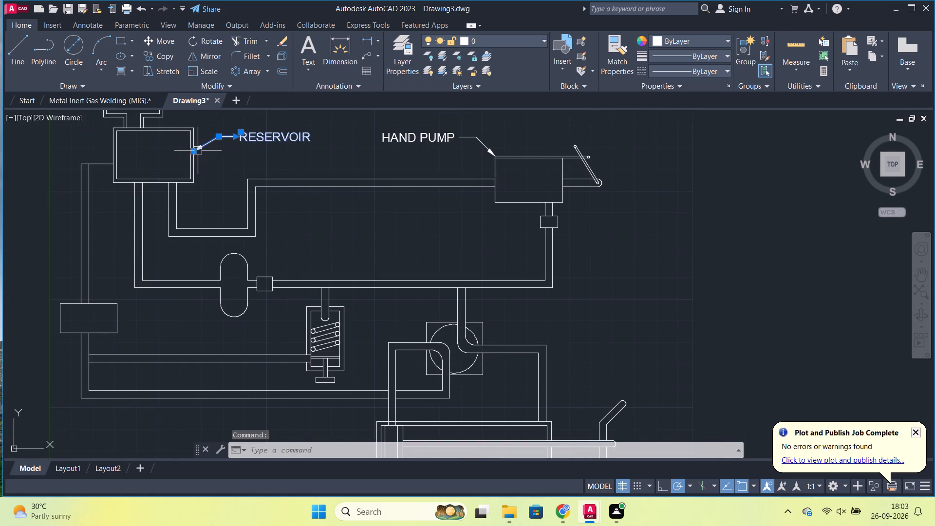
key(ctrl+c)
key(ctrl+v)
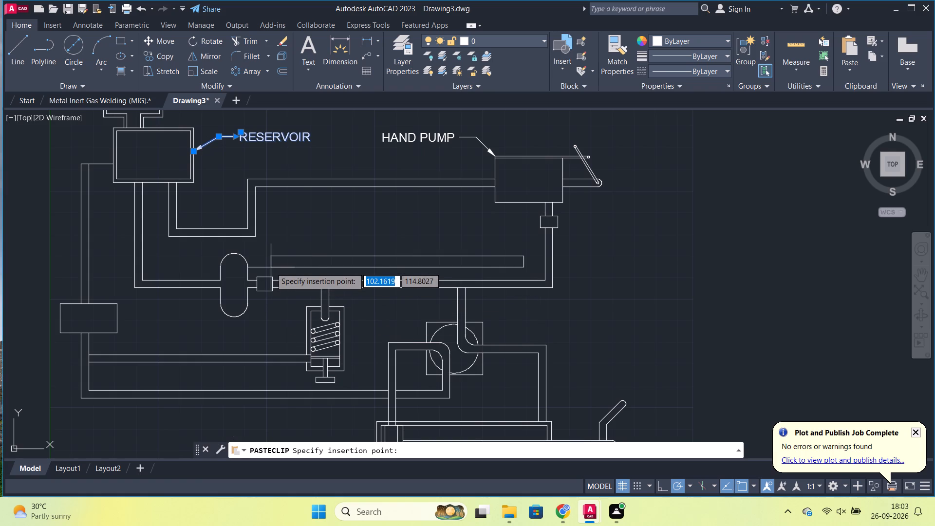
key(Escape)
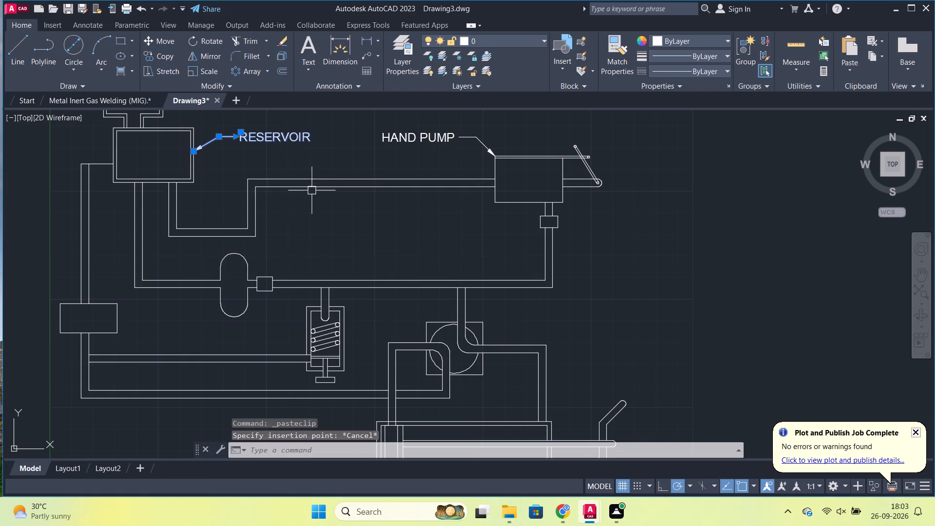
key(ctrl+c)
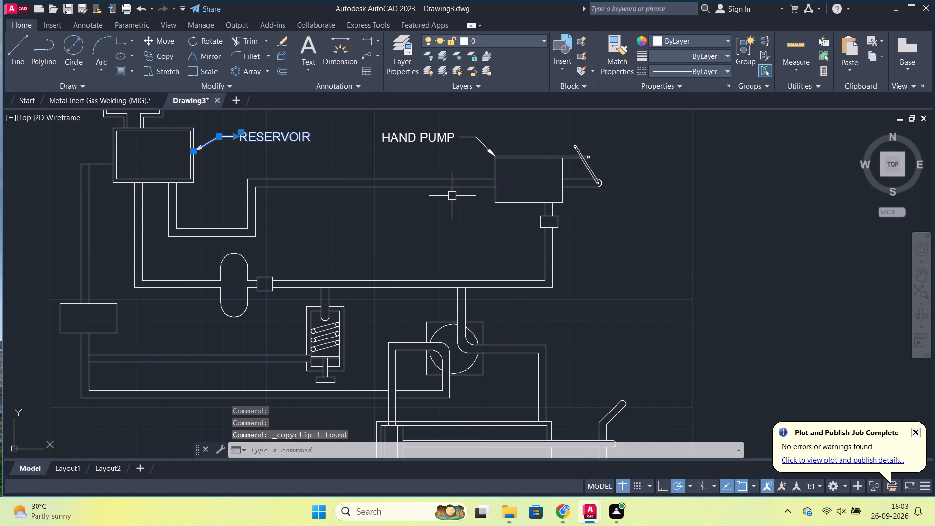
key(ctrl+v)
scroll(280, 272, up, 2)
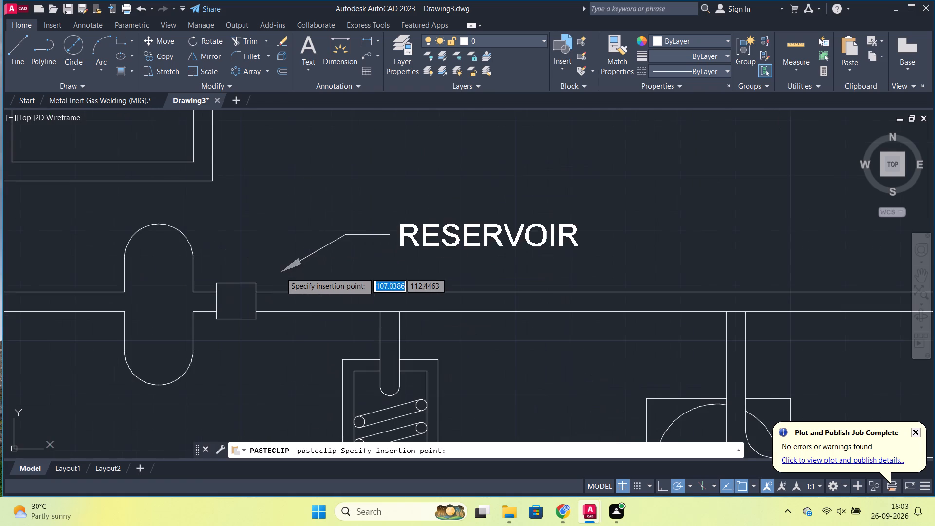
scroll(319, 227, down, 1)
middle_drag(324, 227, 420, 161)
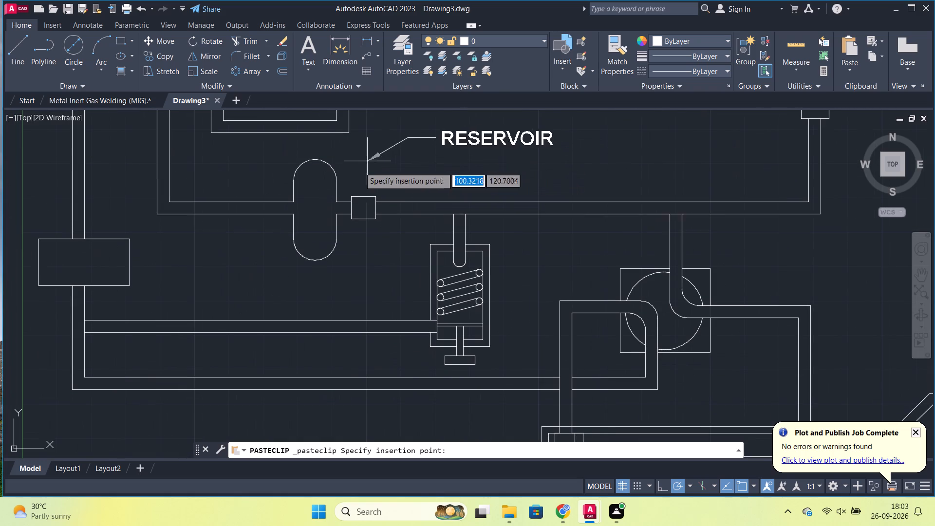
scroll(339, 175, up, 1)
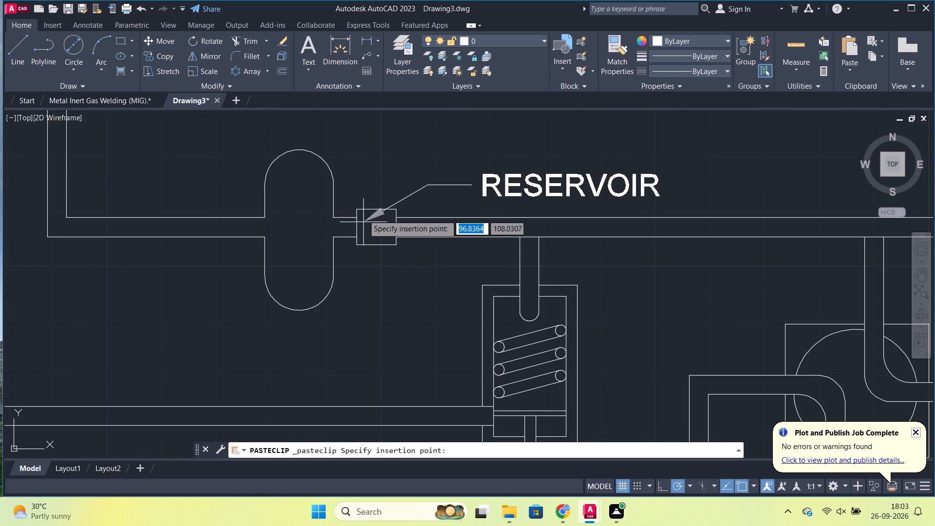
click(332, 194)
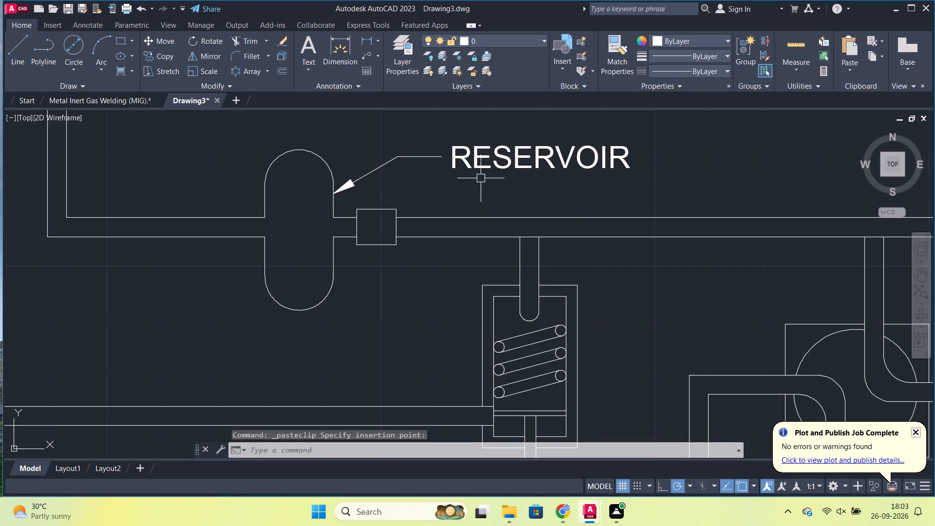
Replace the text of the RESERVOIR leader at the capsule shape with MOTOR-DRIVEN PUMP and finish editing.
double_click(502, 161)
key(Right)
key(Right)
key(Right)
key(Right)
key(Right)
key(Right)
key(Right)
key(Right)
key(Right)
key(Right)
key(Right)
key(Right)
key(Right)
key(Right)
key(Right)
key(Right)
key(Right)
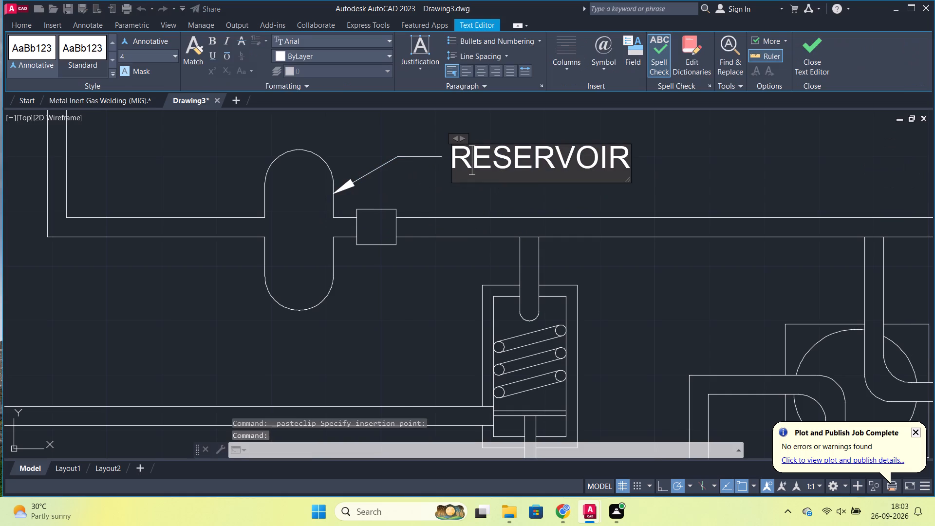
key(BackSpace)
key(BackSpace)
key(BackSpace)
key(BackSpace)
key(BackSpace)
key(BackSpace)
key(BackSpace)
key(BackSpace)
key(BackSpace)
key(BackSpace)
key(BackSpace)
key(BackSpace)
key(BackSpace)
key(BackSpace)
key(BackSpace)
key(BackSpace)
key(BackSpace)
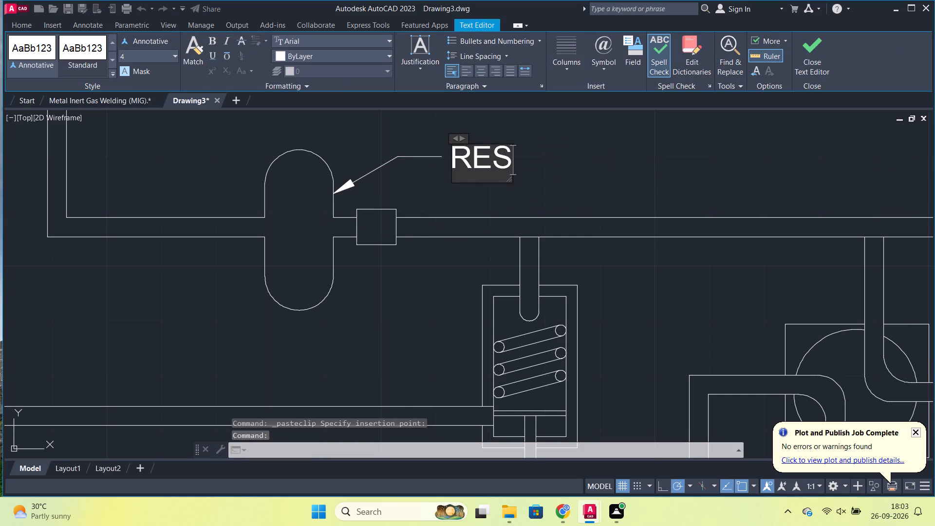
text(MO)
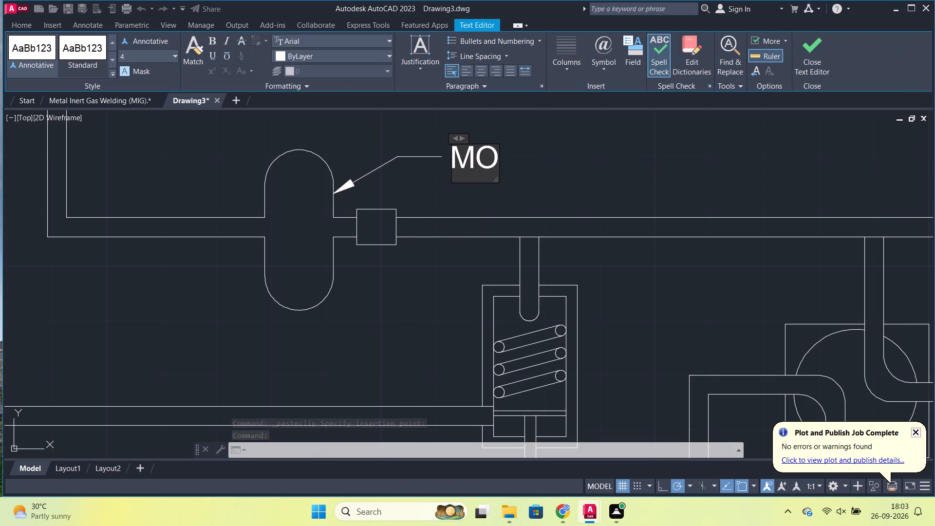
text(TOR DRIVEB)
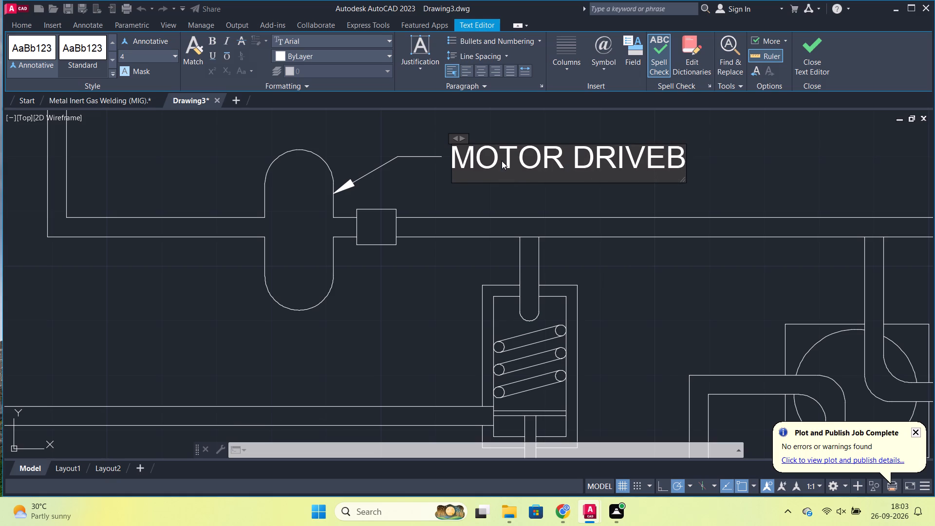
key(BackSpace)
key(BackSpace)
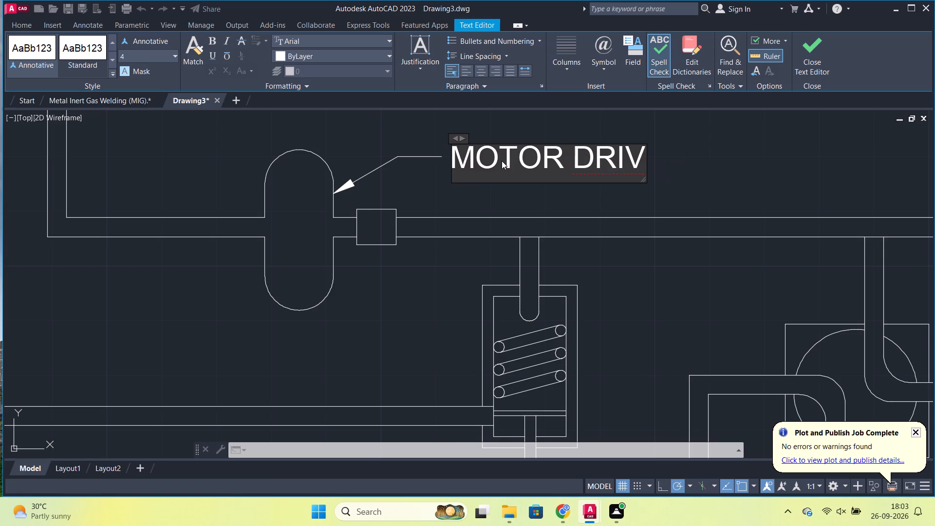
key(Left)
key(Left)
key(Left)
key(Left)
key(Left)
key(Right)
key(BackSpace)
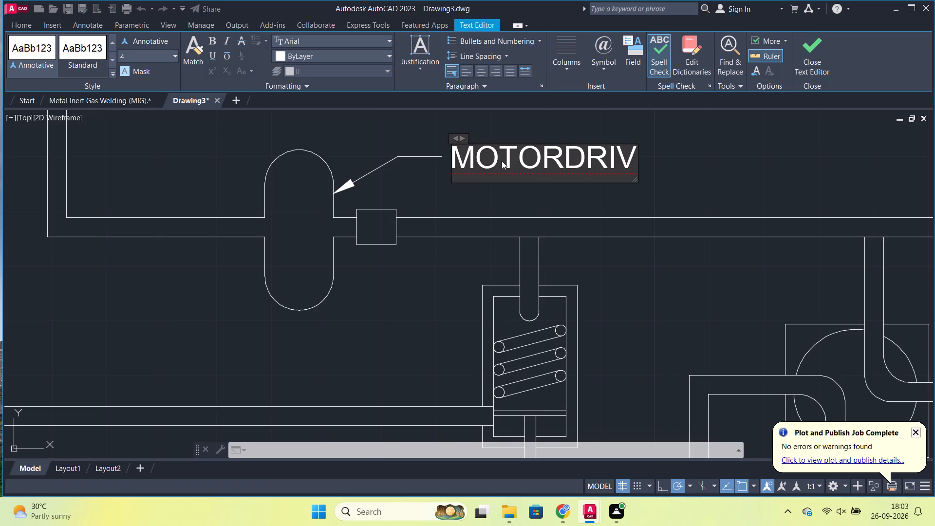
key(minus)
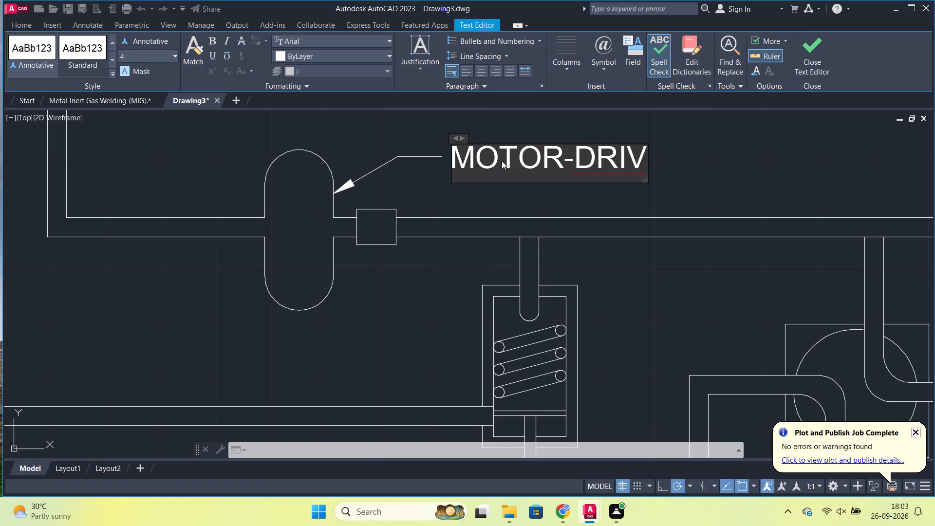
key(Right)
key(Right)
key(Right)
key(Right)
text(EN PUMP)
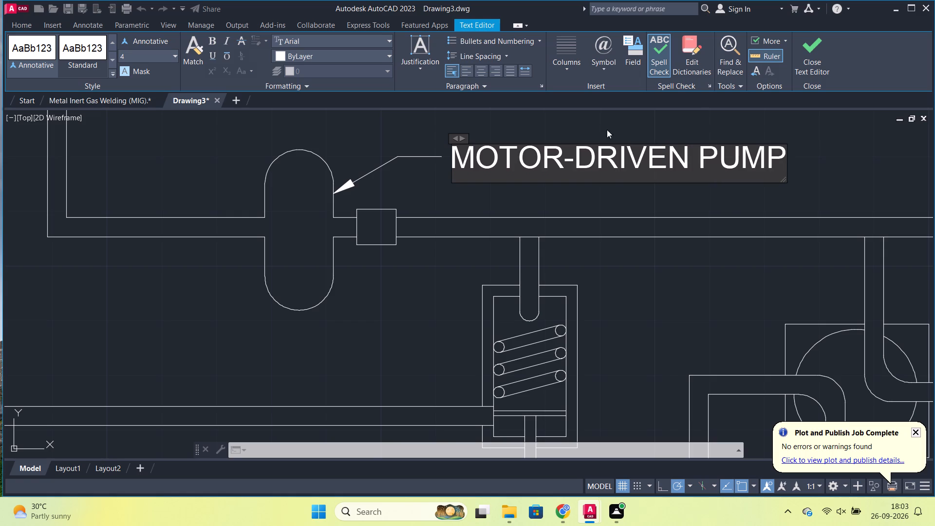
click(803, 62)
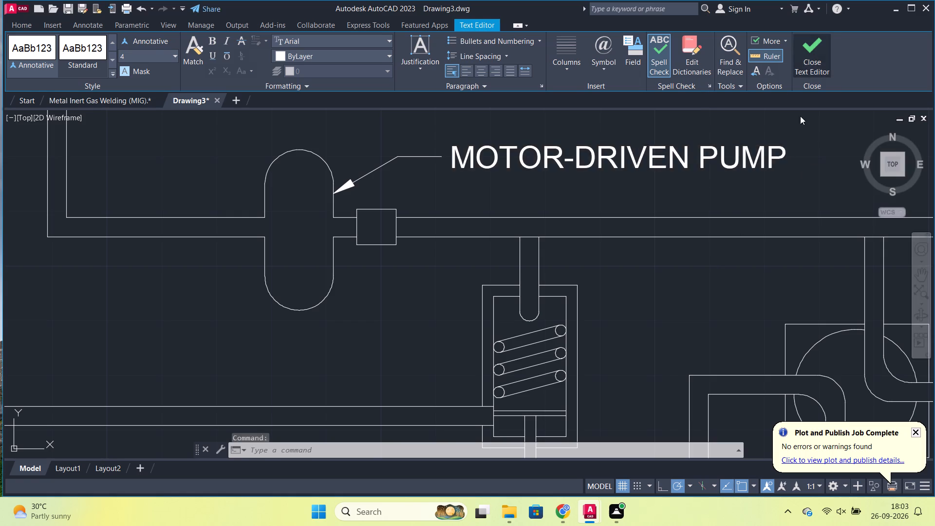
Paste another copy of the RESERVOIR leader with its arrowhead on the right side of the rectangle on the far-left vertical pipe.
scroll(769, 174, down, 3)
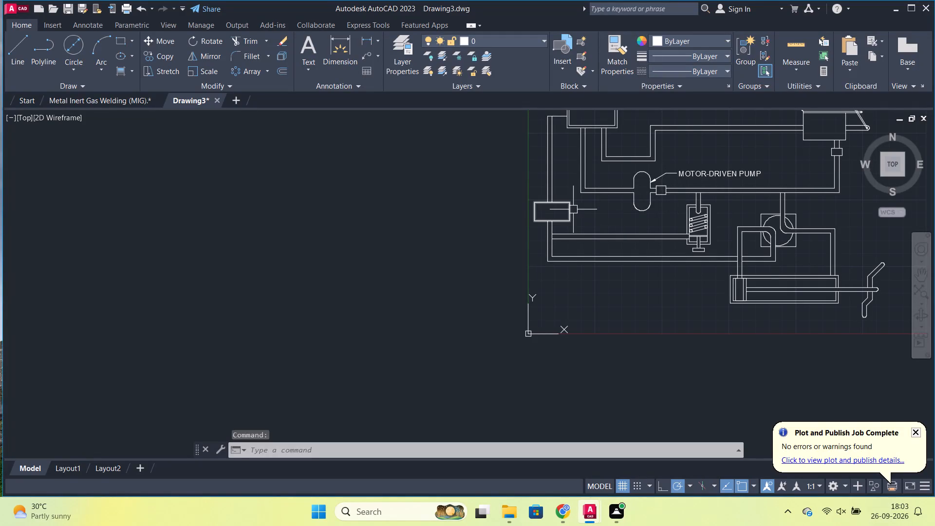
scroll(563, 212, up, 2)
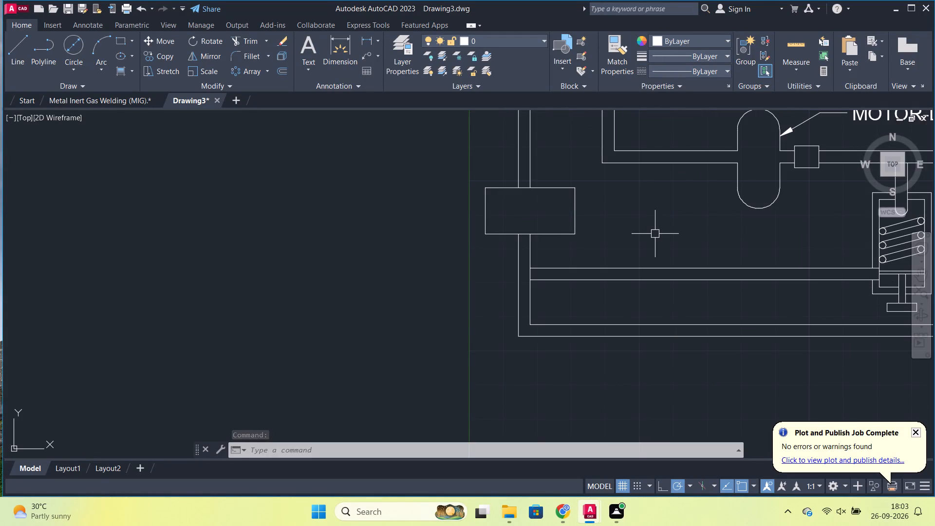
key(ctrl+v)
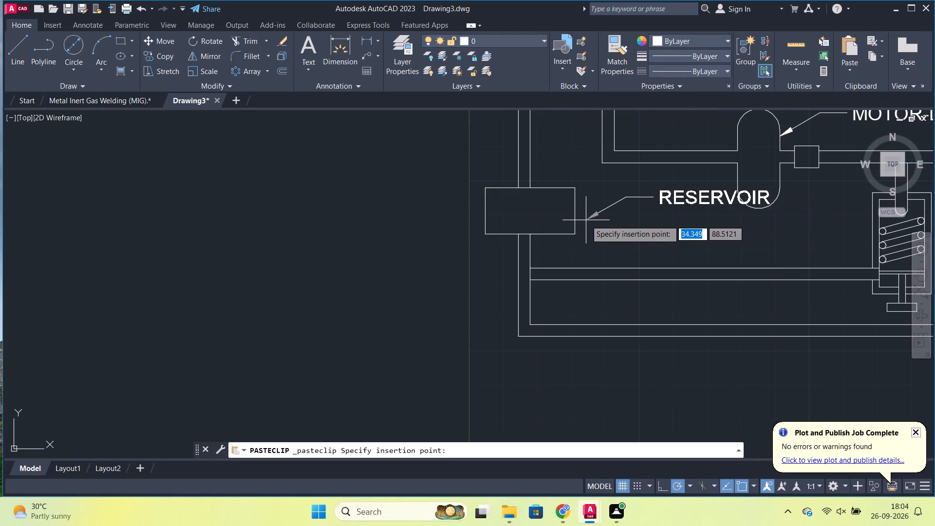
click(574, 219)
Replace the text of the leader pasted at the left pipe's rectangle with FILTER and finish editing.
double_click(671, 205)
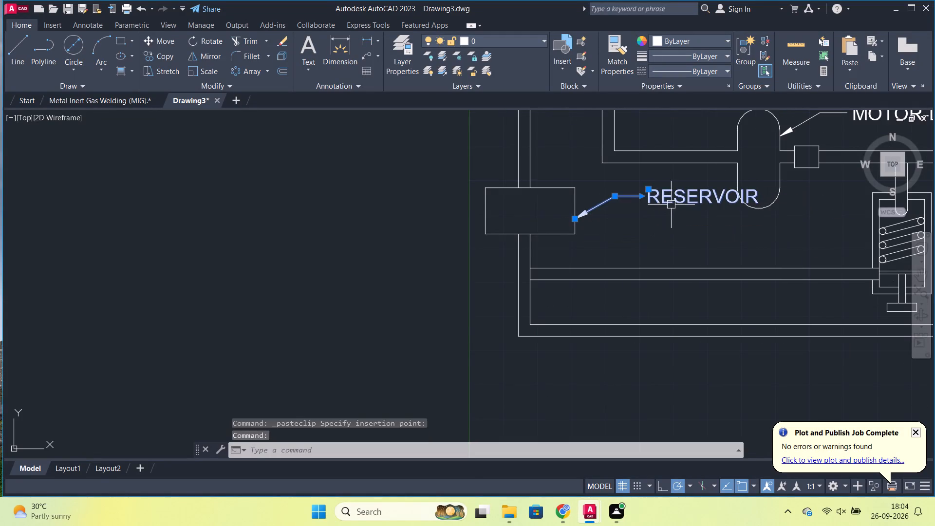
key(Right)
key(Right)
key(Right)
key(Right)
key(Right)
key(Right)
key(Right)
key(Right)
key(Right)
key(Right)
key(Right)
key(Right)
key(Right)
key(Right)
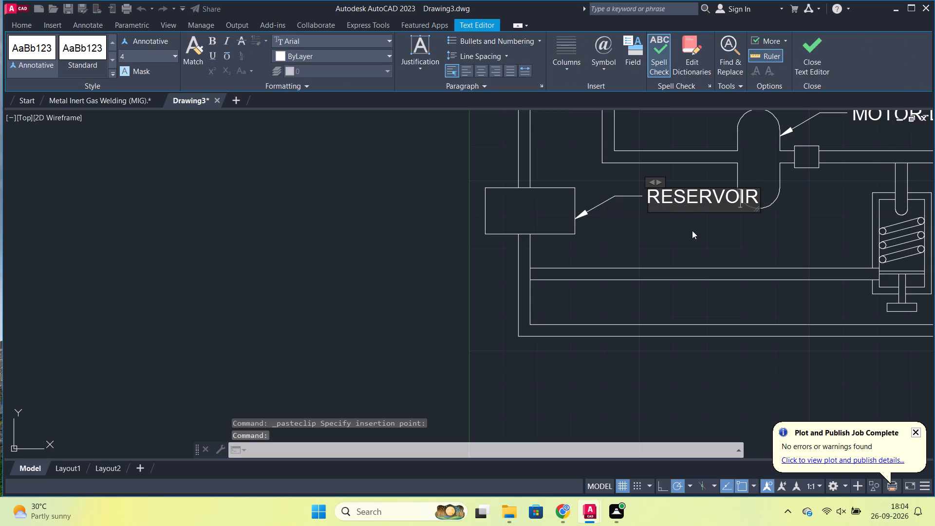
key(BackSpace)
key(BackSpace)
key(BackSpace)
key(BackSpace)
key(BackSpace)
key(BackSpace)
key(BackSpace)
key(BackSpace)
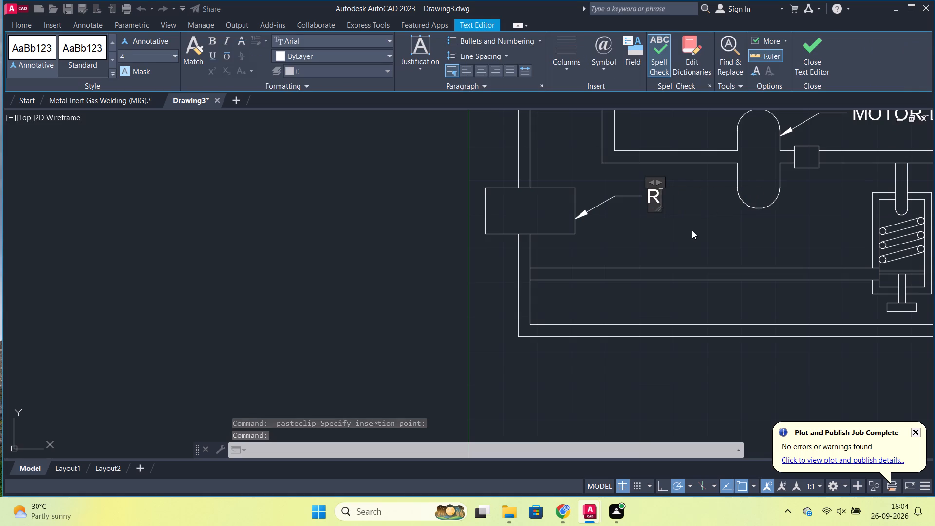
key(BackSpace)
text(PI)
key(BackSpace)
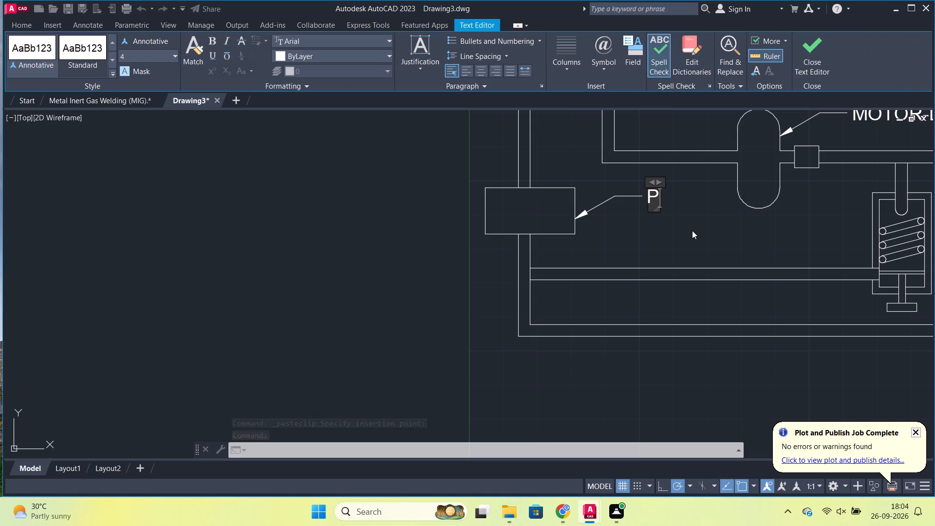
text(UMP)
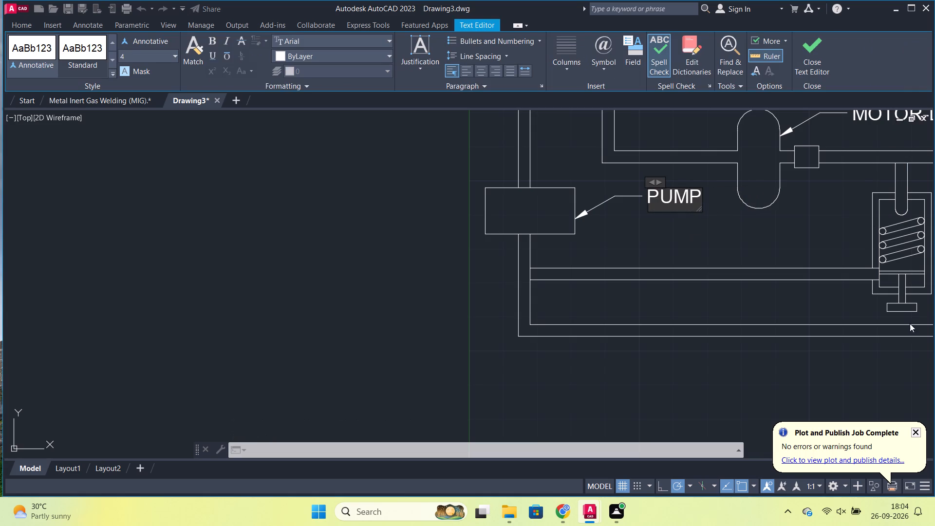
key(BackSpace)
key(BackSpace)
key(BackSpace)
key(BackSpace)
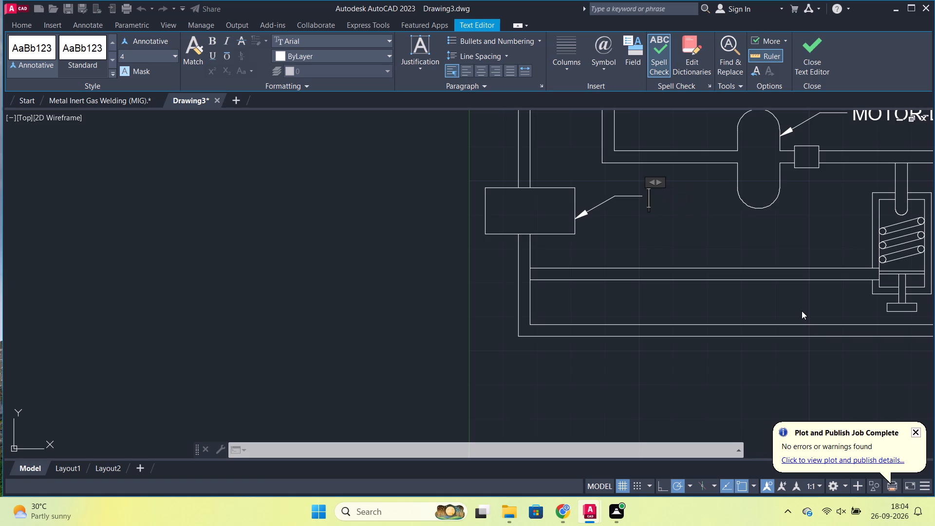
text(FILTER)
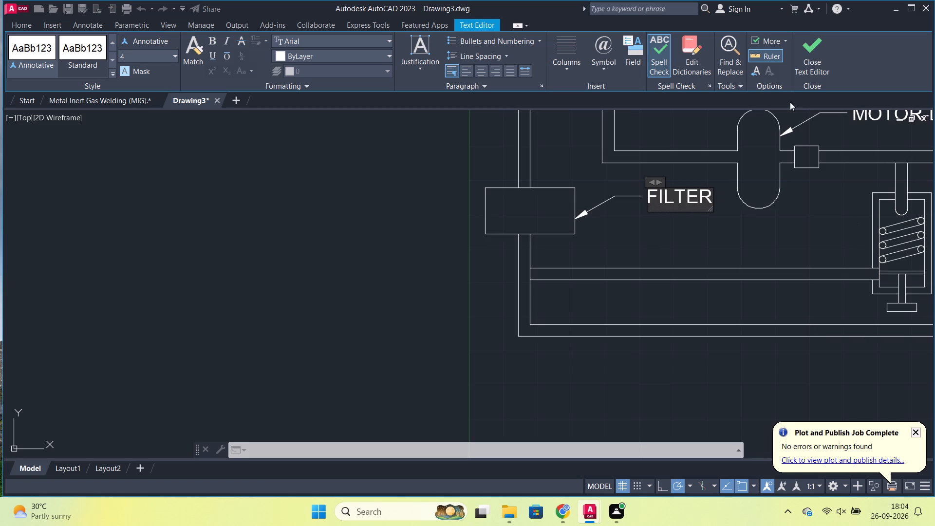
click(805, 59)
Add multiline text ACTUATING CYLINDER at height 4 below the piston cylinder, with the text frame widened to fit one line.
scroll(771, 212, down, 1)
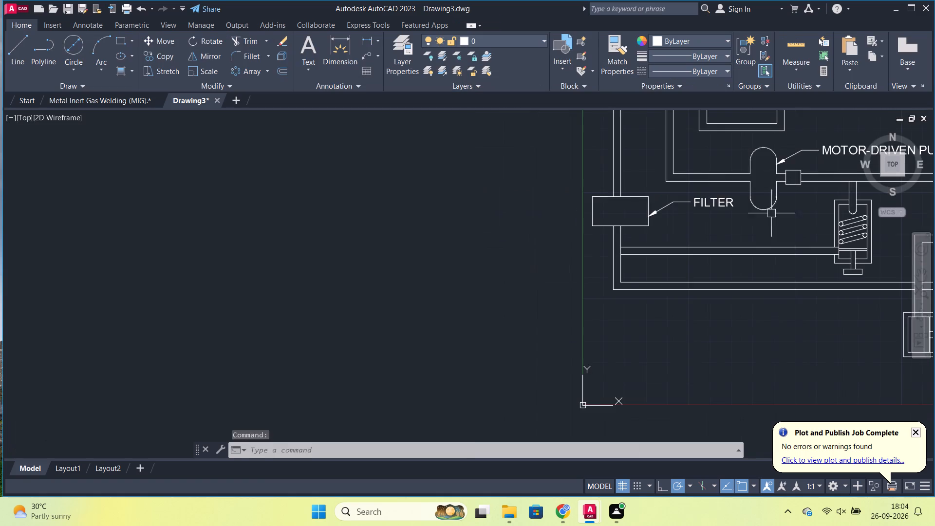
middle_drag(764, 239, 421, 256)
scroll(544, 268, up, 1)
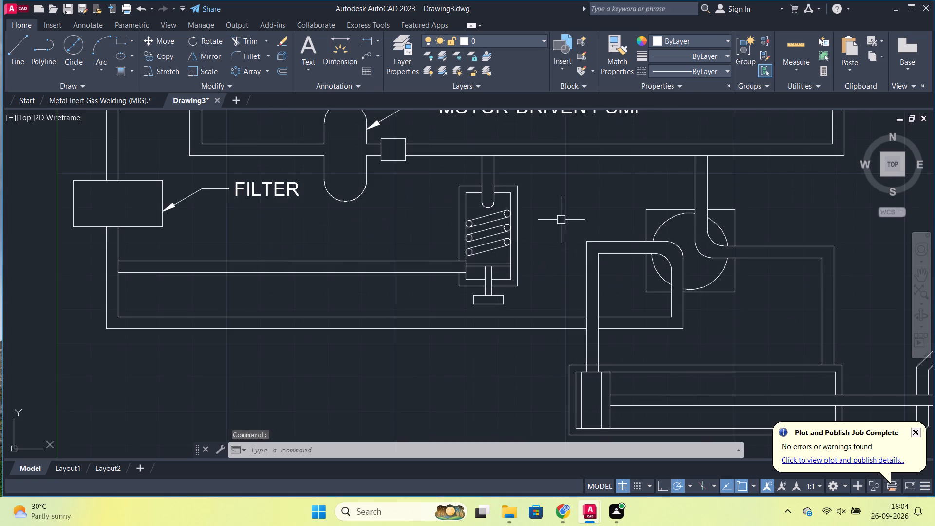
middle_drag(733, 283, 629, 196)
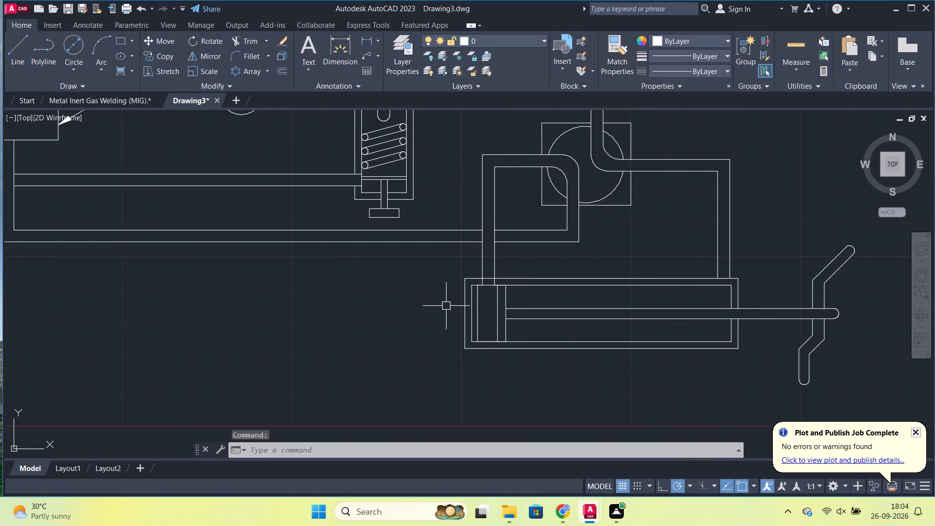
text(MT)
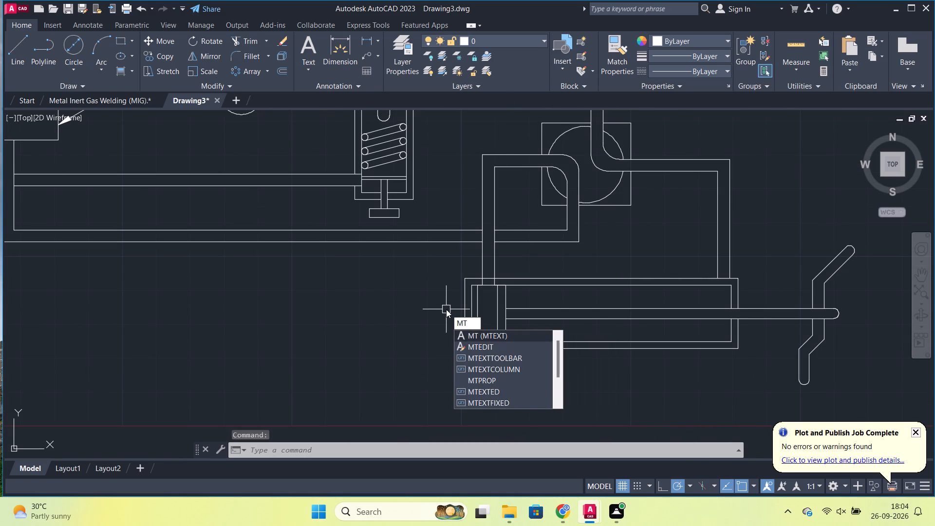
key(Return)
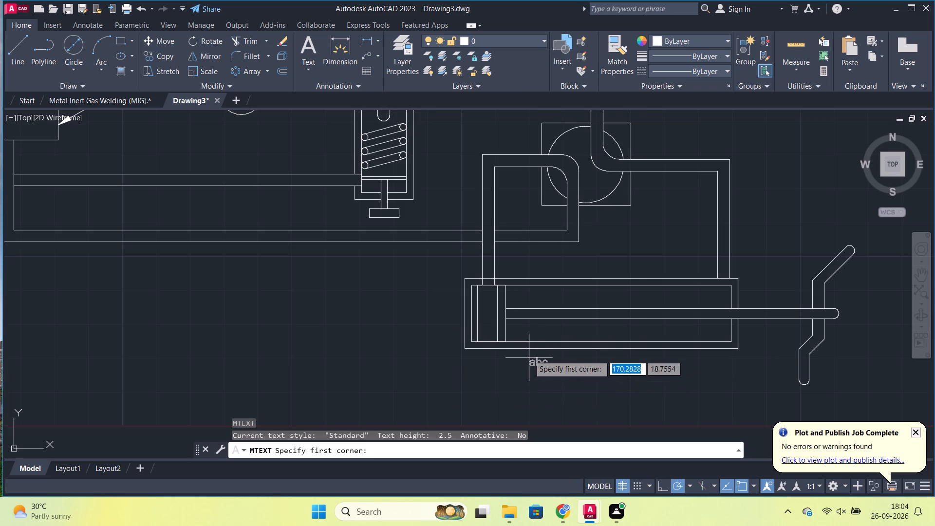
click(521, 357)
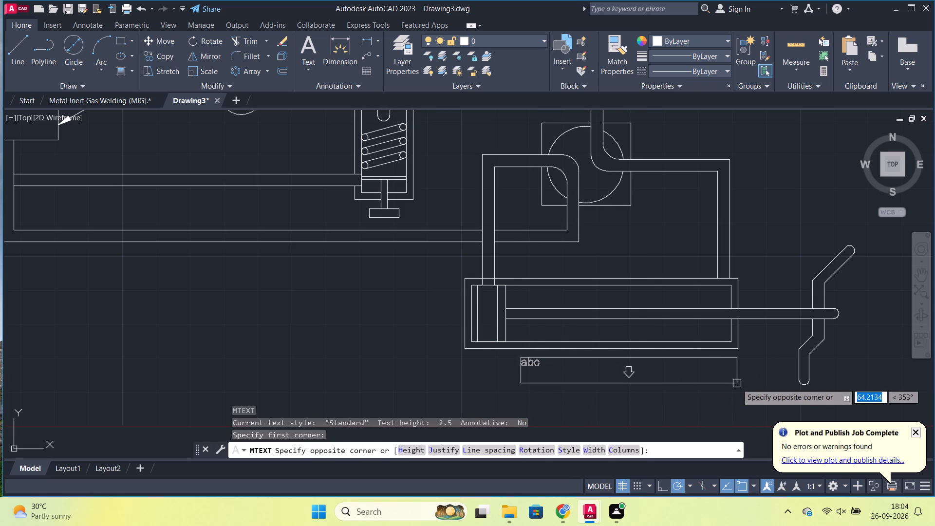
click(717, 380)
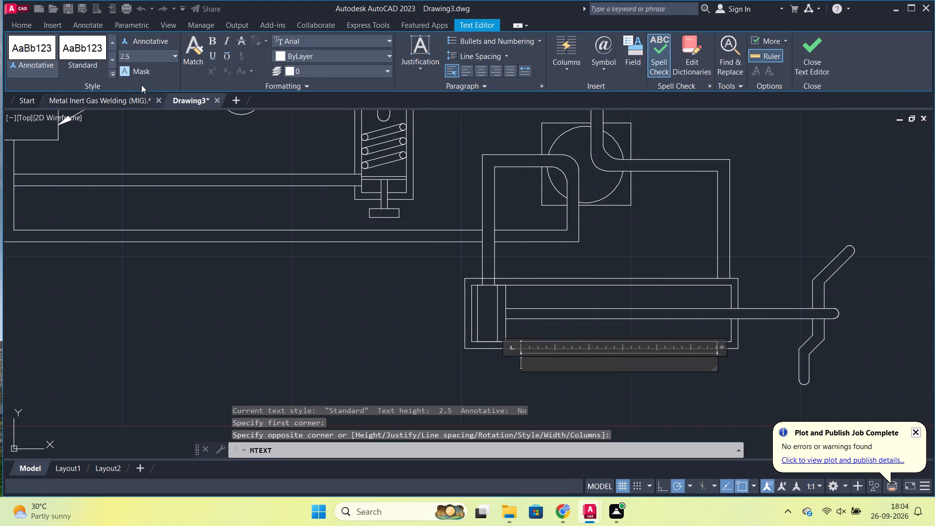
click(175, 56)
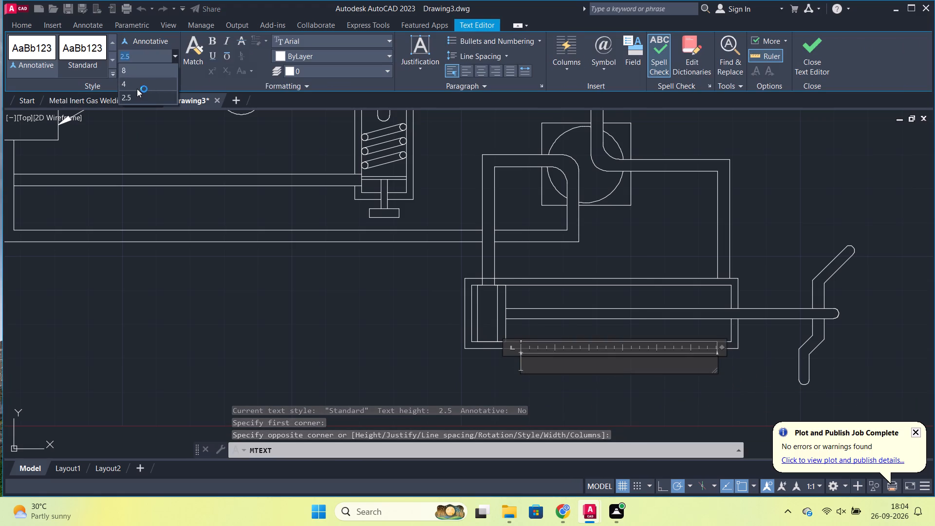
click(134, 88)
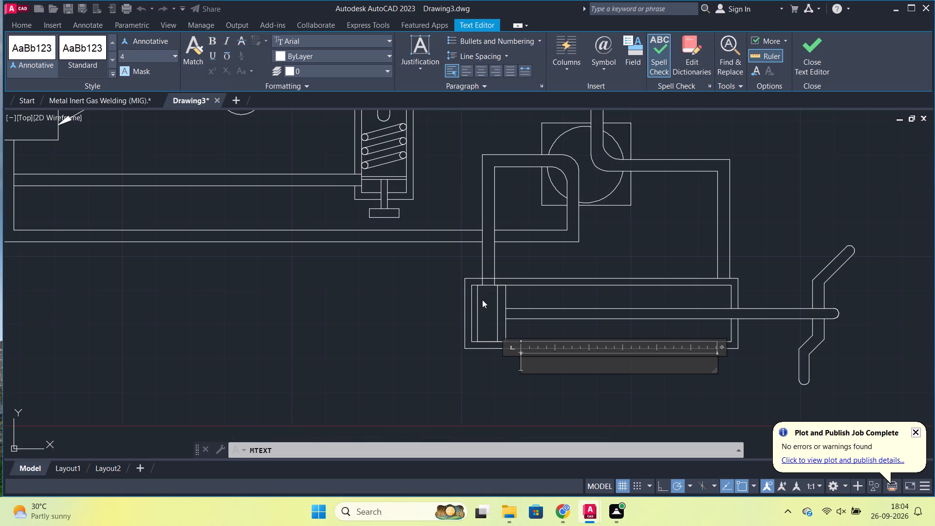
text(AC)
text(TU)
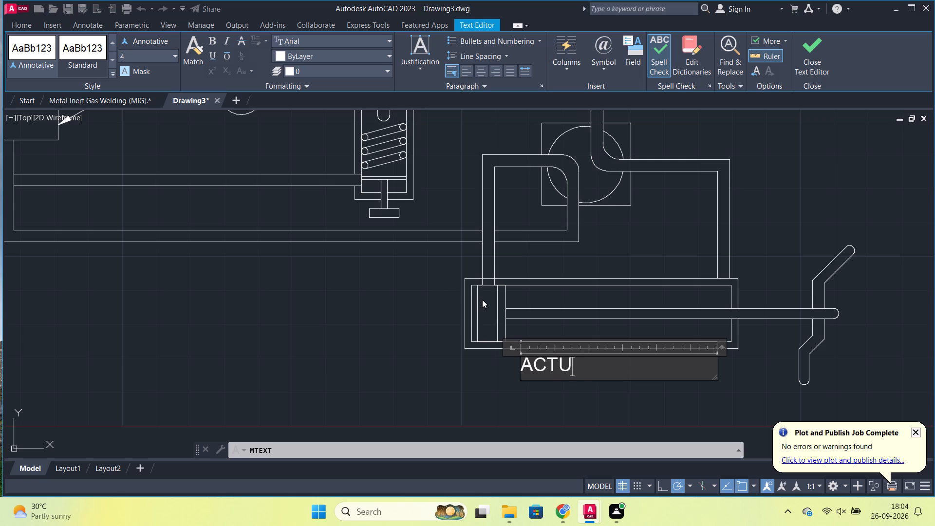
text(ATING CYLINDER)
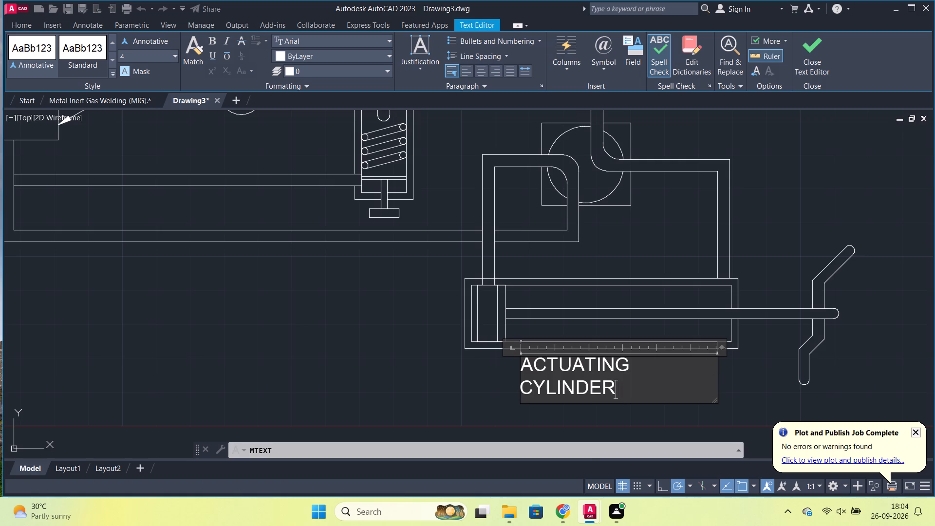
drag(716, 370, 736, 368)
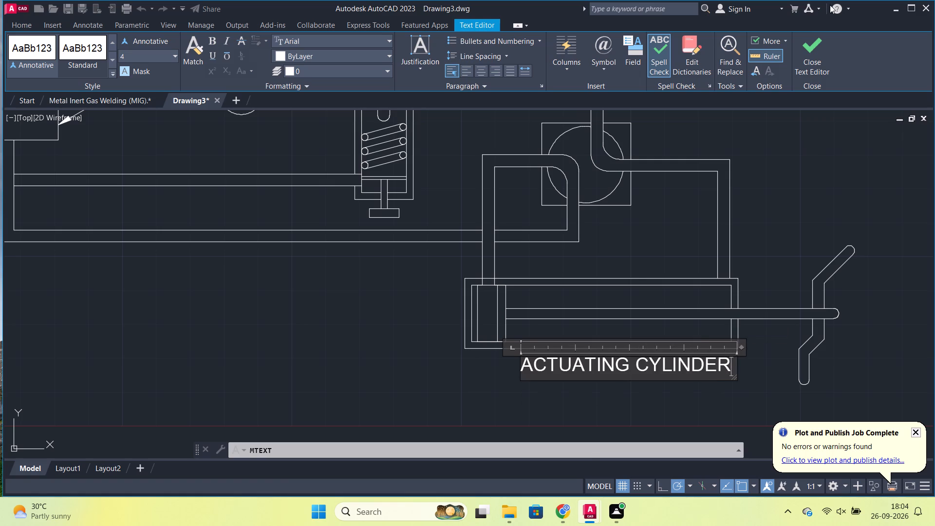
click(821, 49)
Shift the ACTUATING CYLINDER text slightly left beneath the piston cylinder.
click(602, 362)
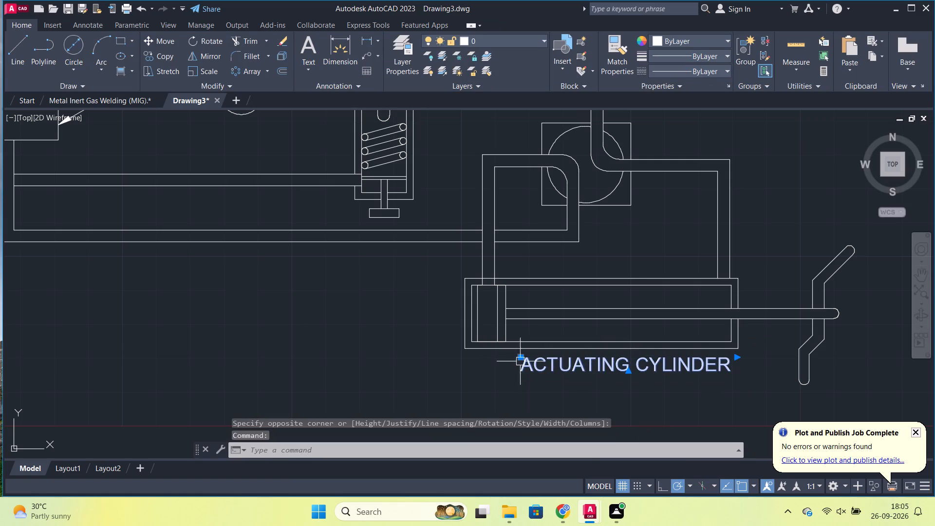
click(524, 358)
click(522, 355)
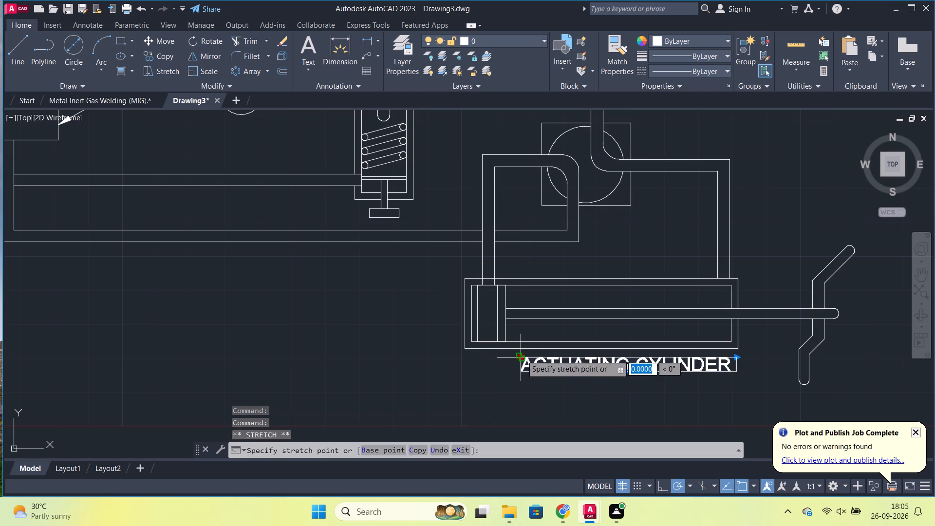
click(511, 356)
Draw a small upright rectangle about 3.7 by 9.5 just right of the bent lever's lower end.
scroll(557, 324, down, 1)
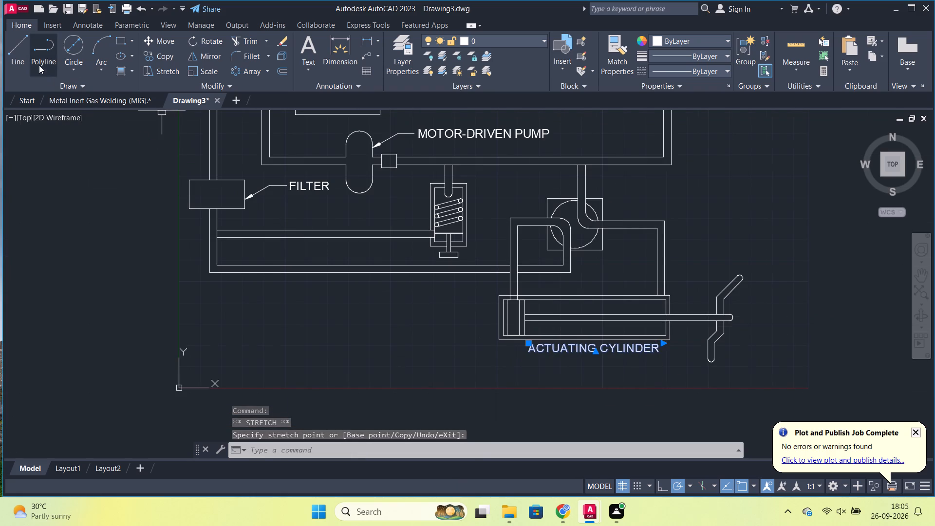
click(121, 45)
scroll(745, 361, up, 1)
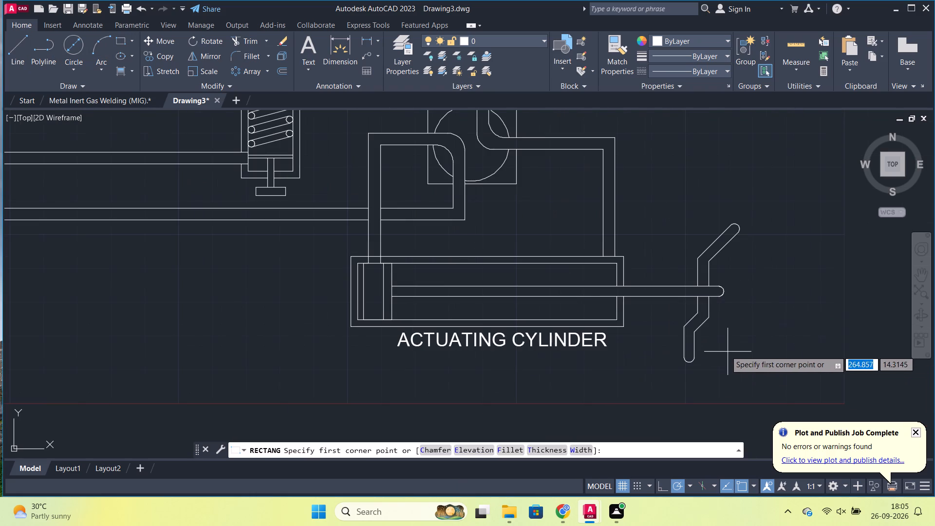
click(725, 333)
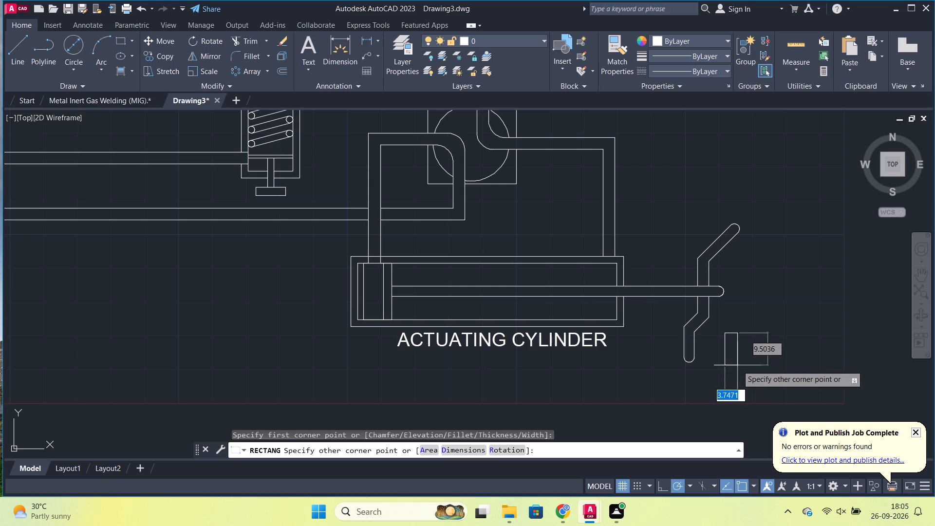
click(737, 365)
Draw two parallel horizontal lines about 9 long joining the bent lever's lower end to the small rectangle.
click(23, 45)
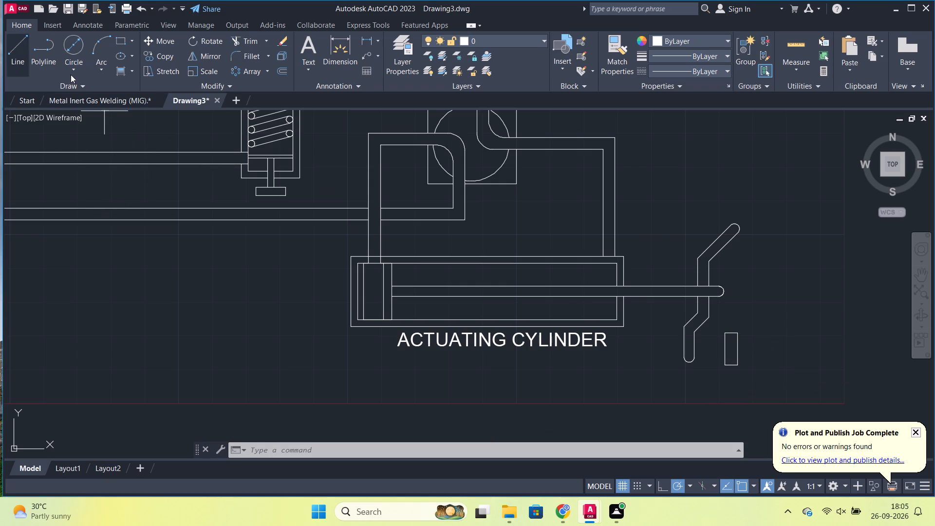
scroll(702, 366, up, 2)
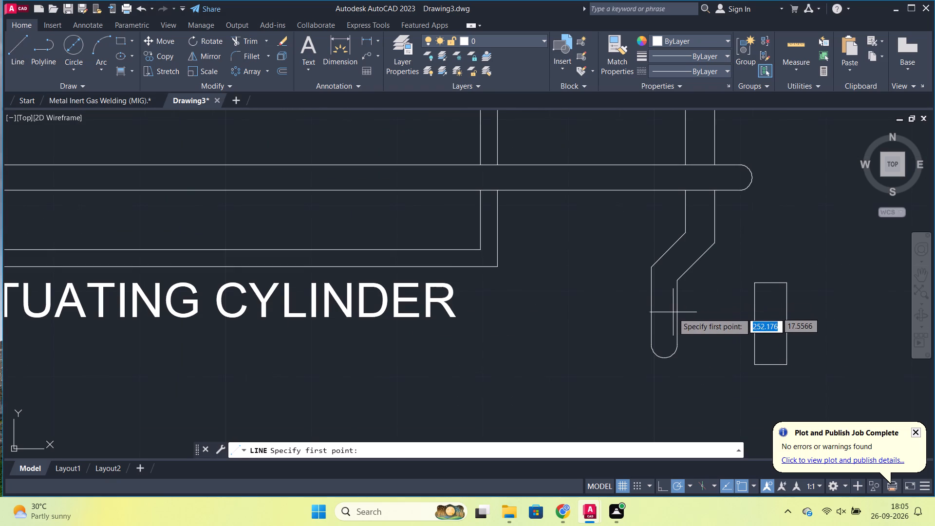
click(676, 316)
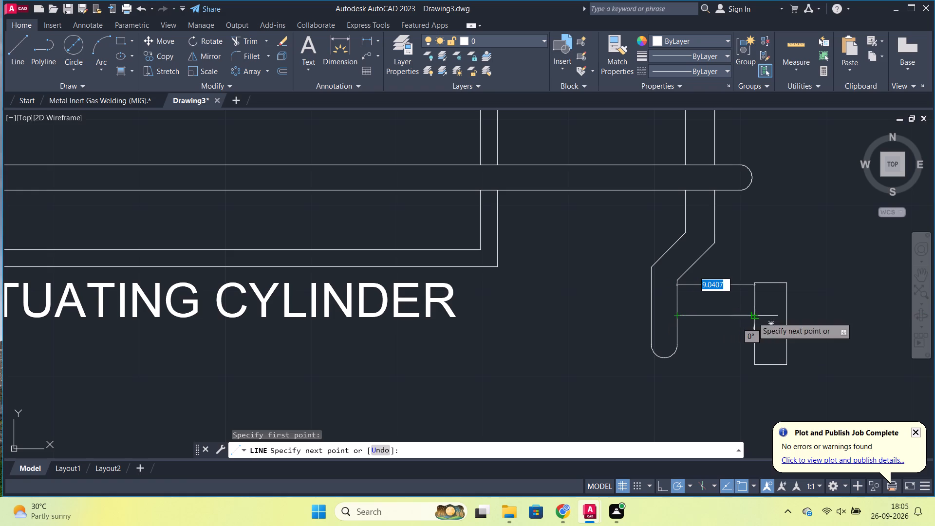
click(752, 317)
click(764, 328)
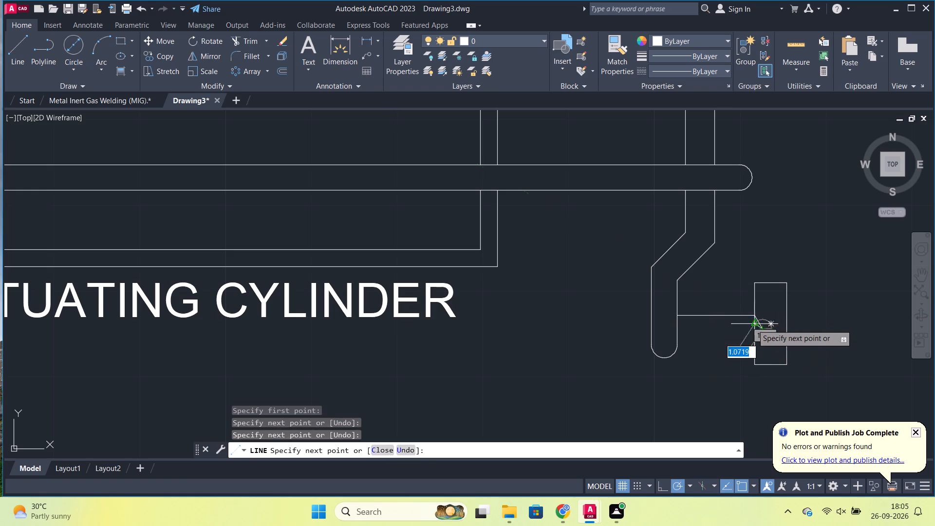
key(space)
key(space)
click(676, 326)
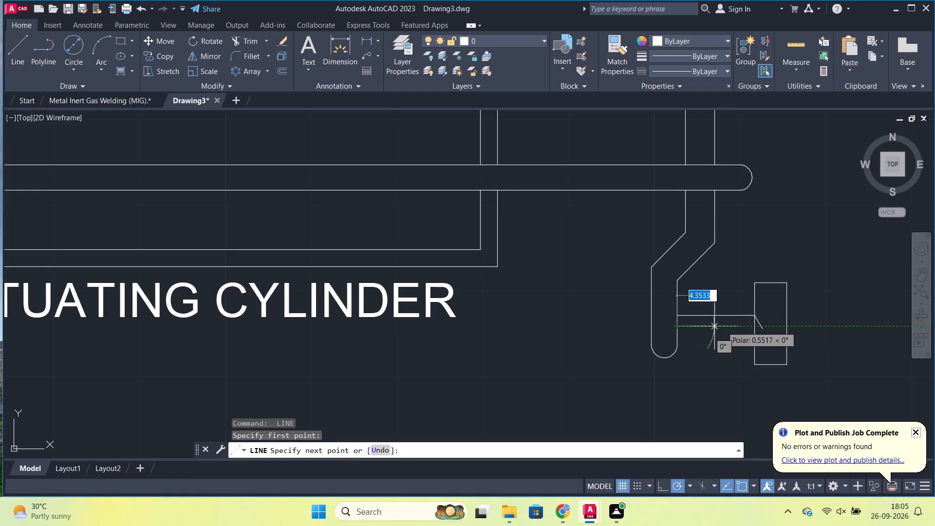
click(753, 325)
key(Escape)
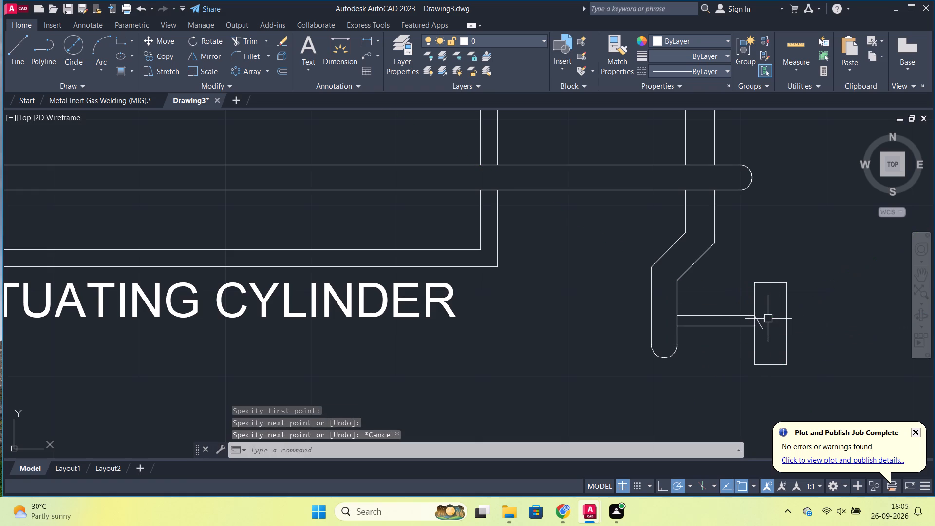
Trim away the stray slanted line segment inside the small rectangle beside the lever.
right_click(815, 307)
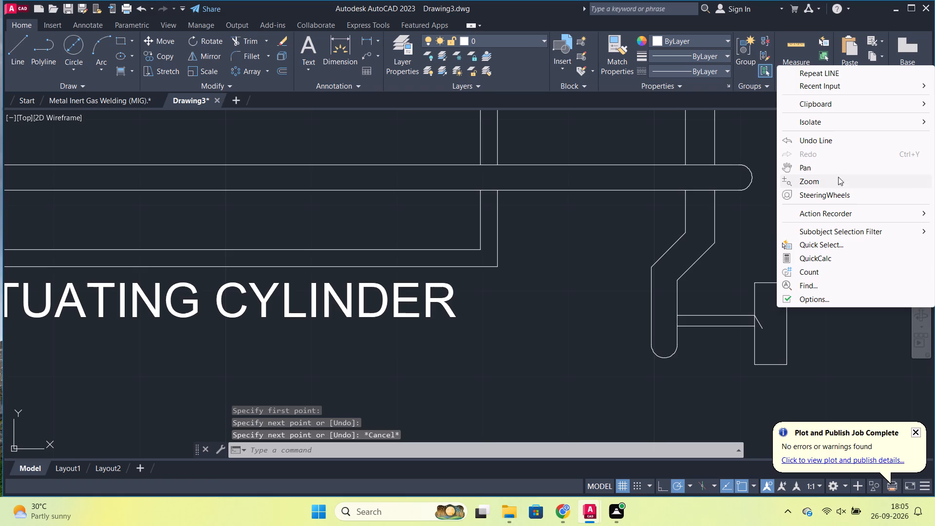
click(824, 84)
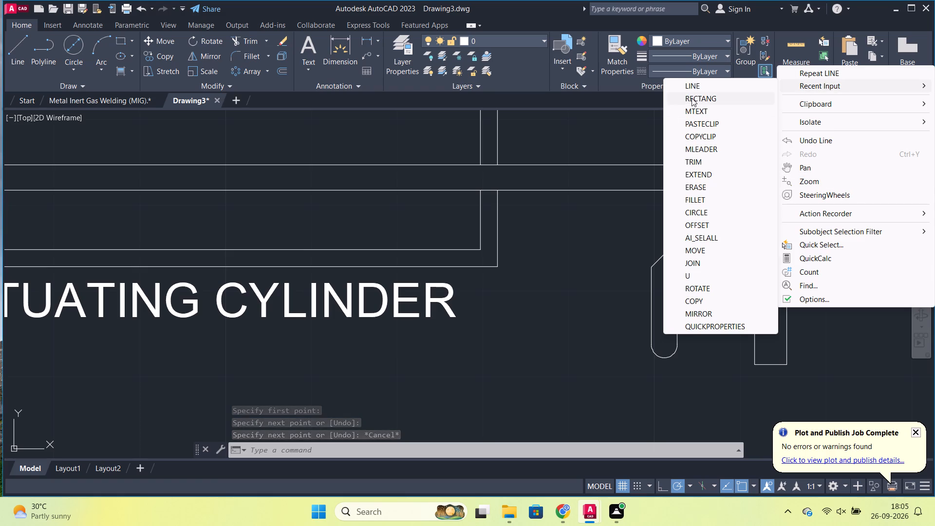
click(702, 162)
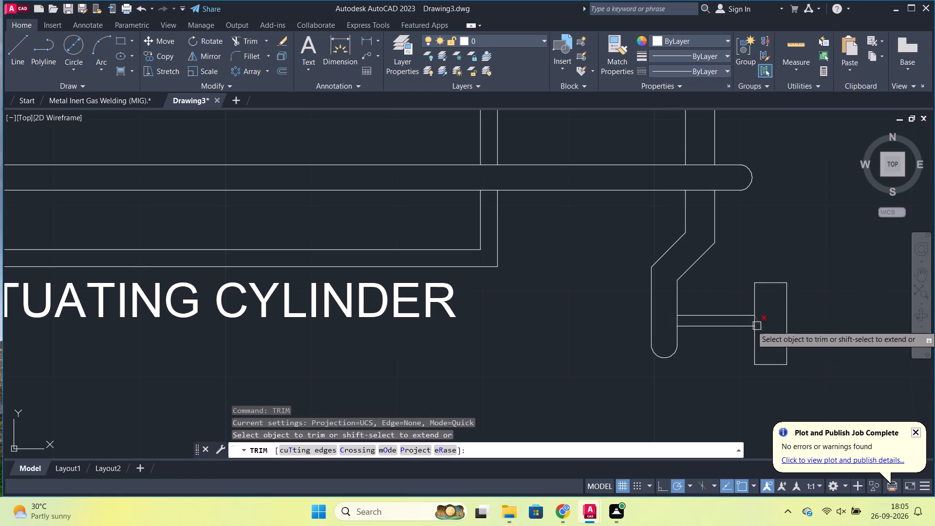
click(764, 323)
scroll(685, 279, down, 2)
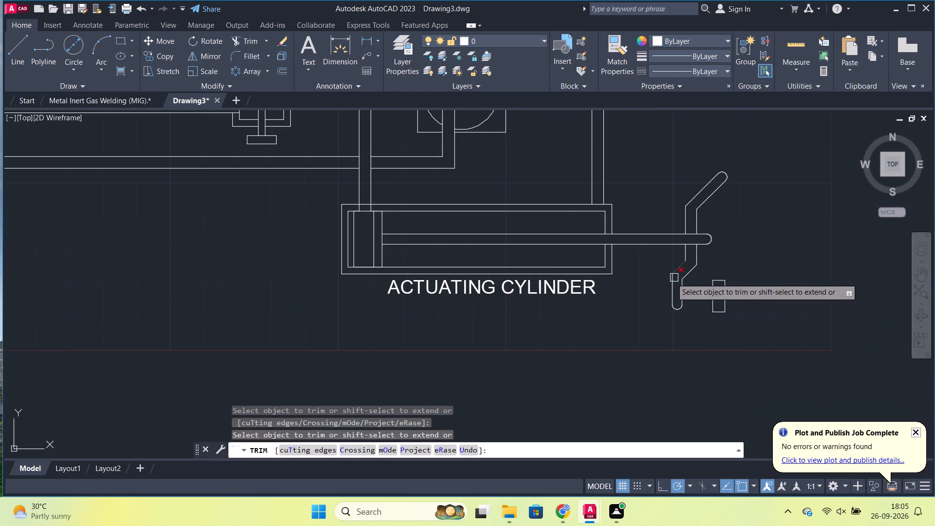
key(Escape)
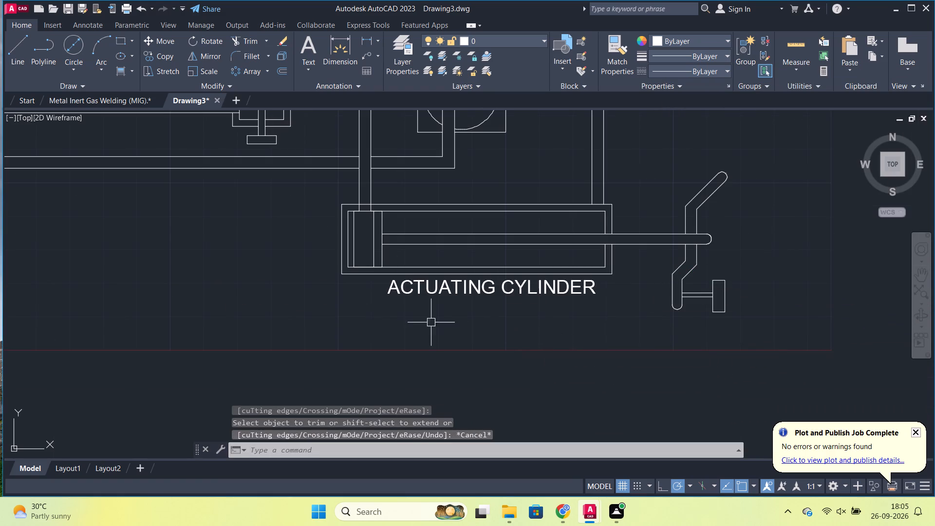
Copy the ACTUATING CYLINDER text and paste it just right of the spring valve's upper part.
middle_drag(310, 309, 322, 313)
middle_drag(331, 292, 413, 377)
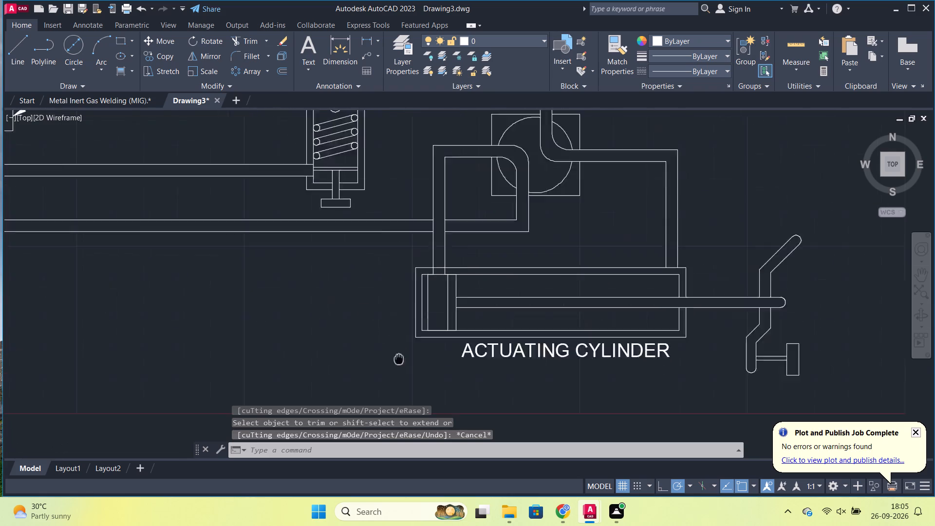
middle_drag(413, 377, 434, 403)
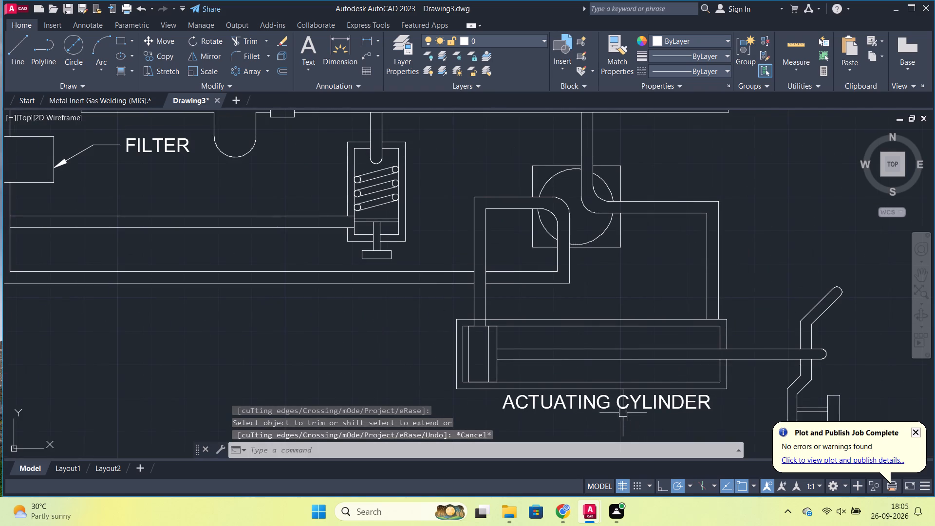
click(614, 404)
key(ctrl+c)
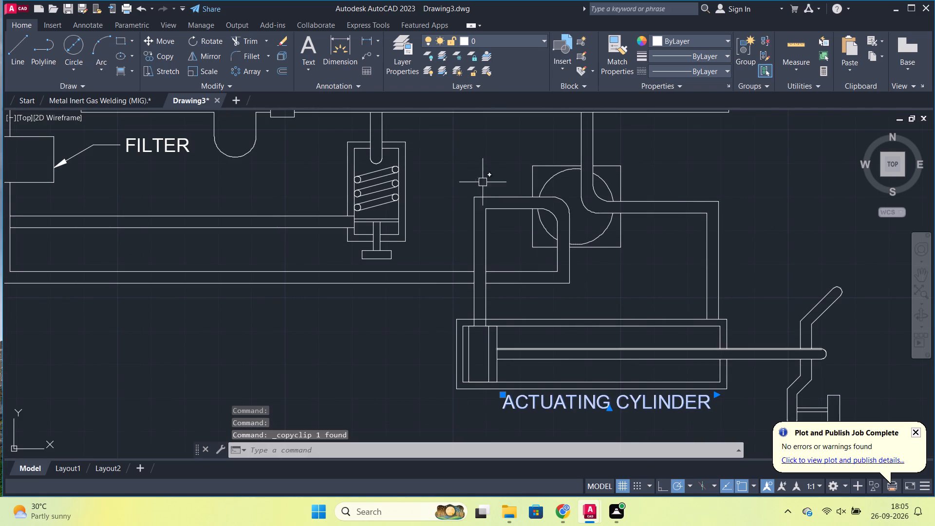
key(ctrl+v)
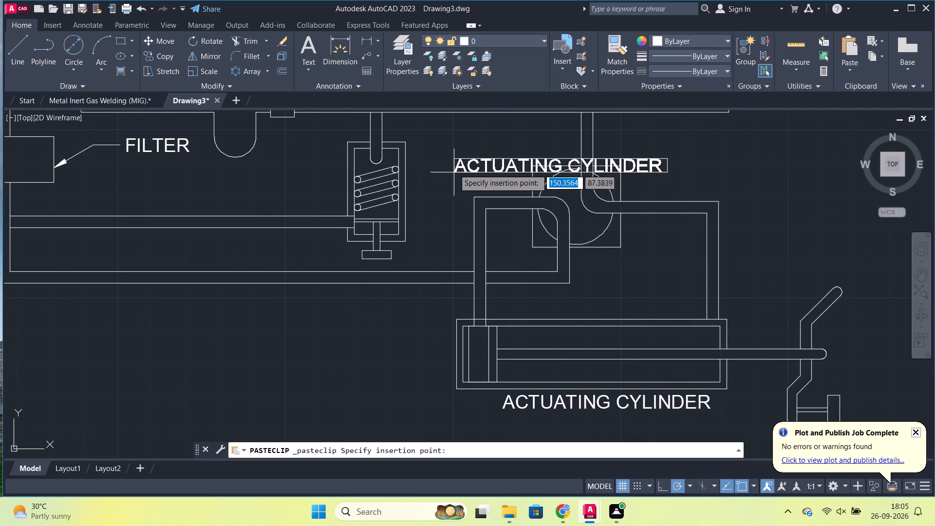
click(409, 154)
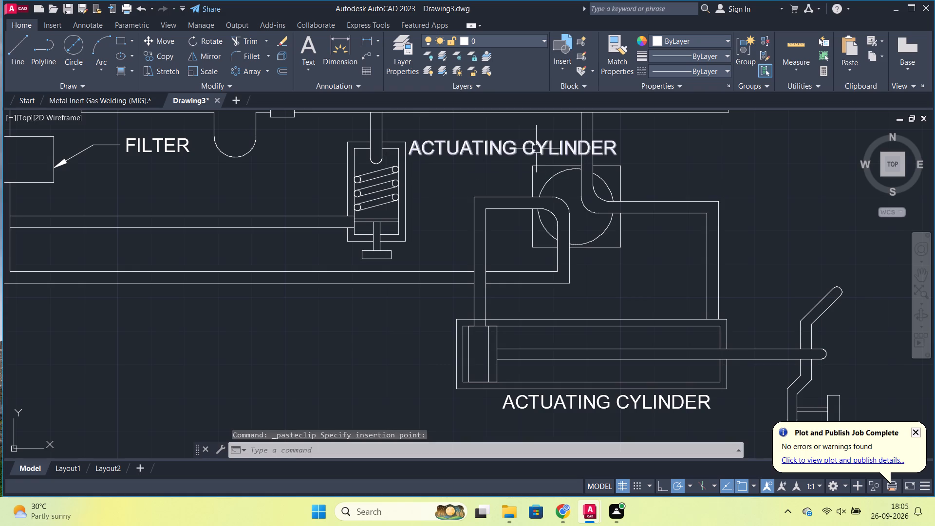
Break the copied text beside the spring valve before CYLINDER and replace its first line with PRESSURE.
double_click(535, 149)
click(518, 147)
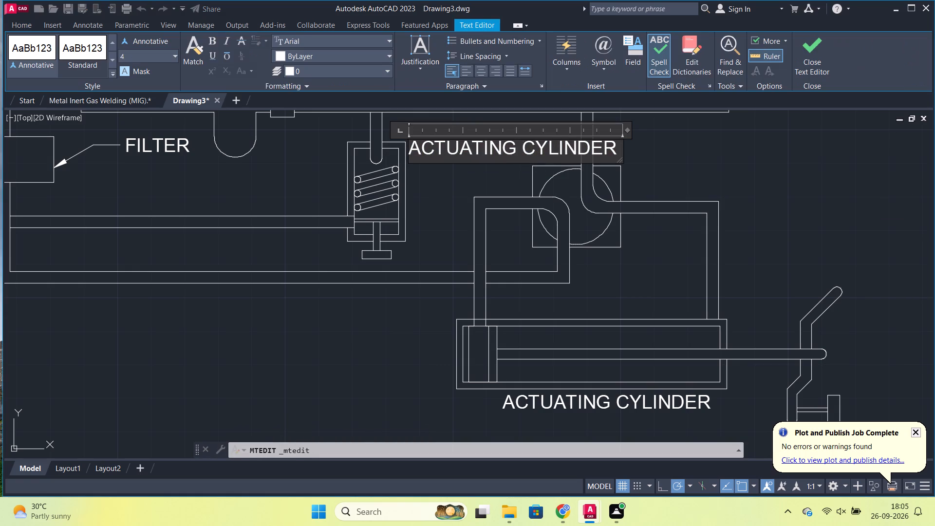
key(Return)
click(557, 145)
key(BackSpace)
key(BackSpace)
key(BackSpace)
key(BackSpace)
key(BackSpace)
key(BackSpace)
key(BackSpace)
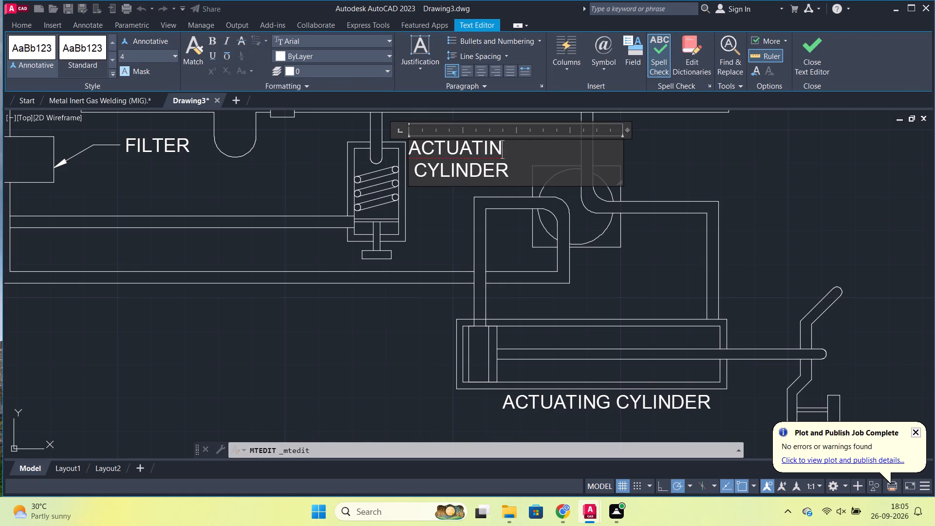
key(BackSpace)
key(BackSpace)
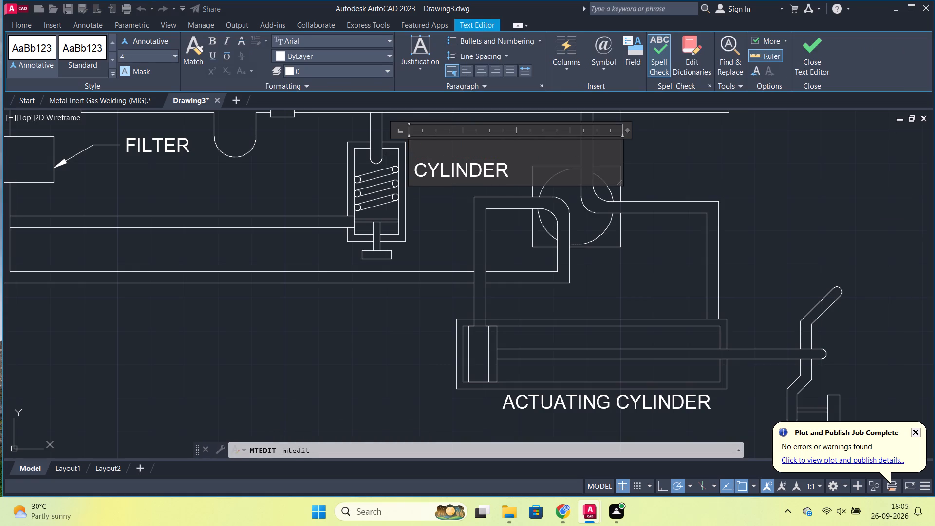
text(PRESSURE)
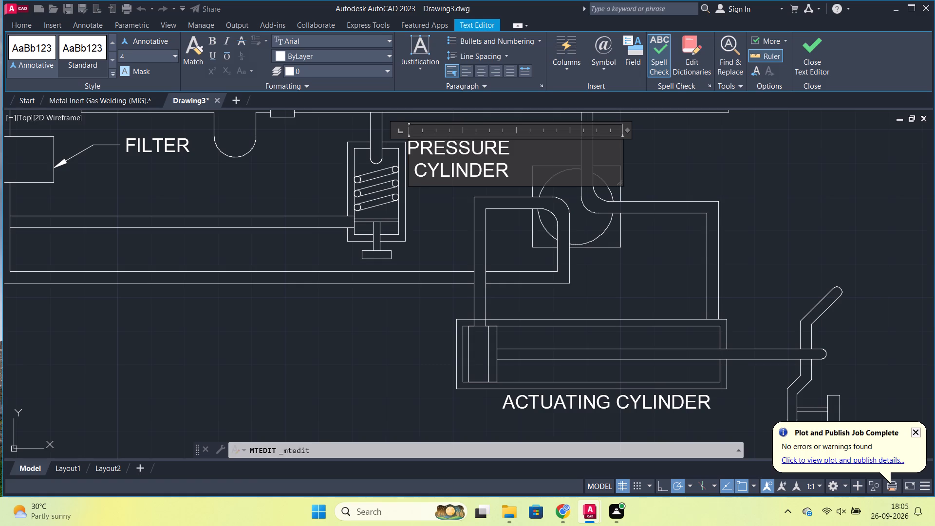
Replace CYLINDER on the second line with RELIEF, add VALVE as a third line, and finish editing.
key(Down)
key(BackSpace)
key(BackSpace)
key(BackSpace)
key(BackSpace)
key(BackSpace)
key(BackSpace)
key(BackSpace)
key(BackSpace)
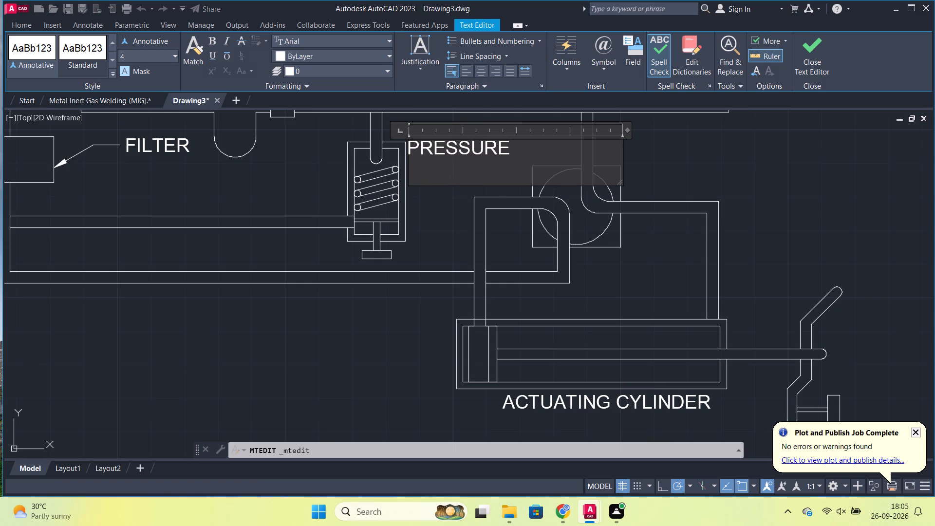
text(RELI)
text(EF)
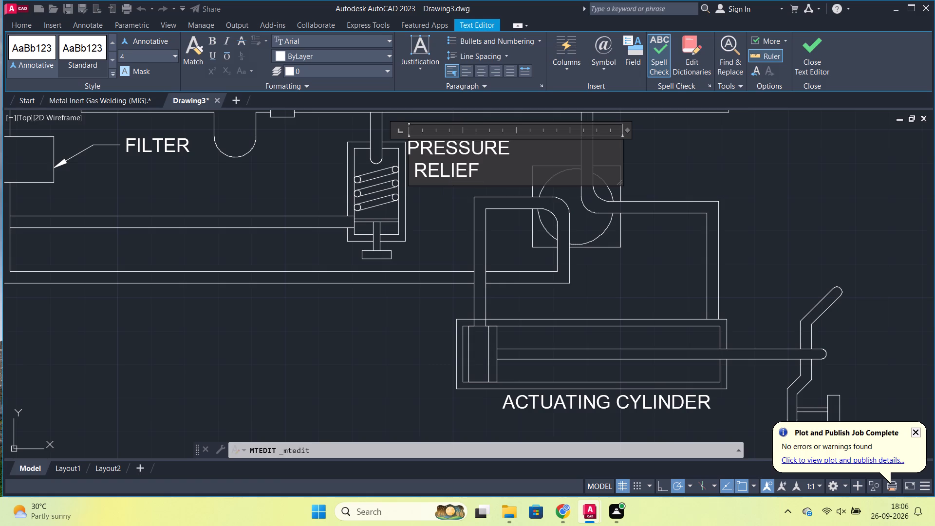
key(Return)
text(VALV)
key(e)
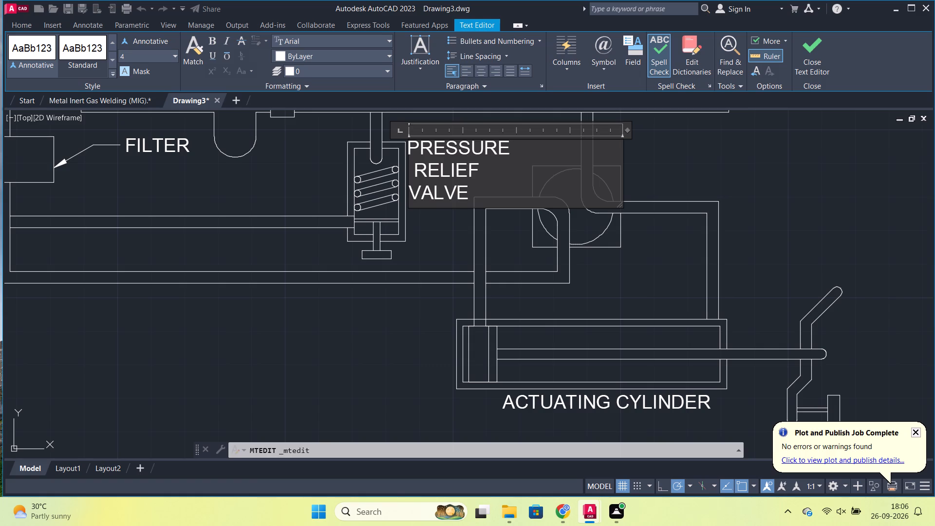
click(822, 53)
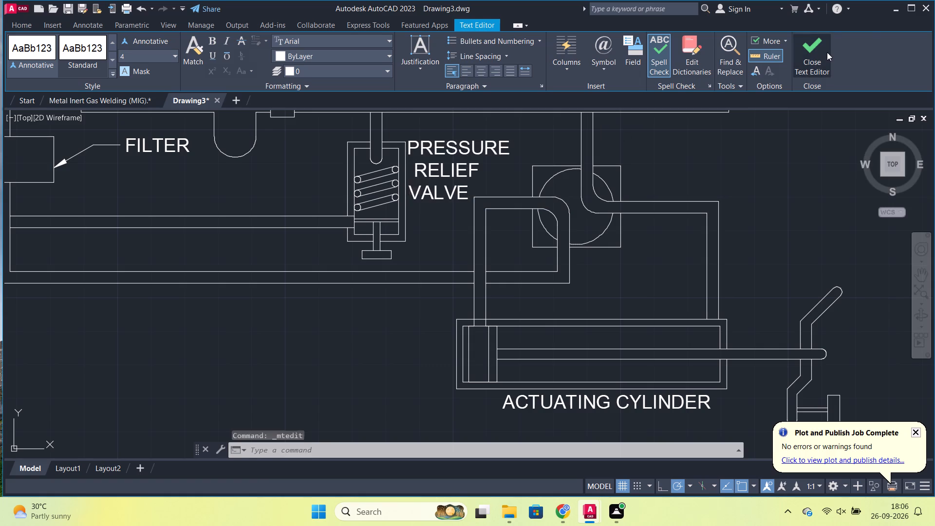
Copy the PRESSURE RELIEF VALVE text and paste it just right of the small rectangle on the pipe below the hand pump.
scroll(558, 180, down, 2)
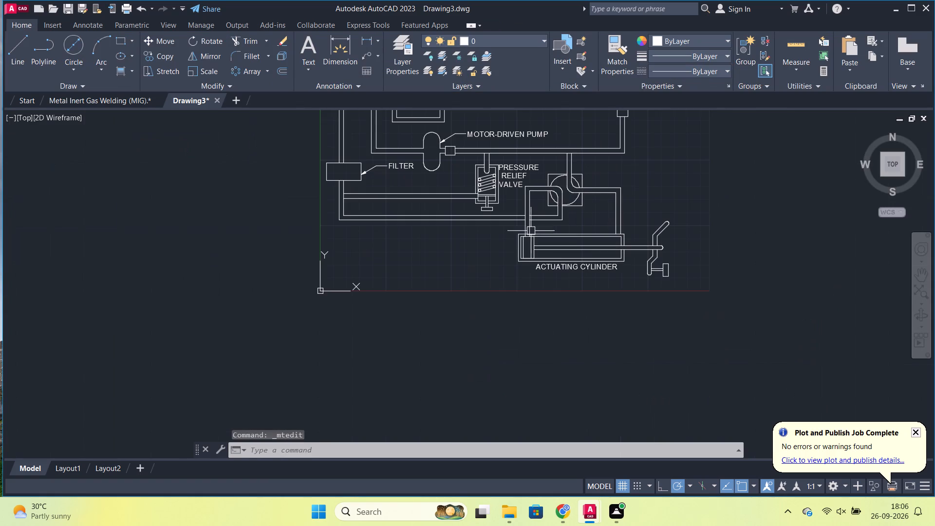
middle_drag(658, 166, 581, 275)
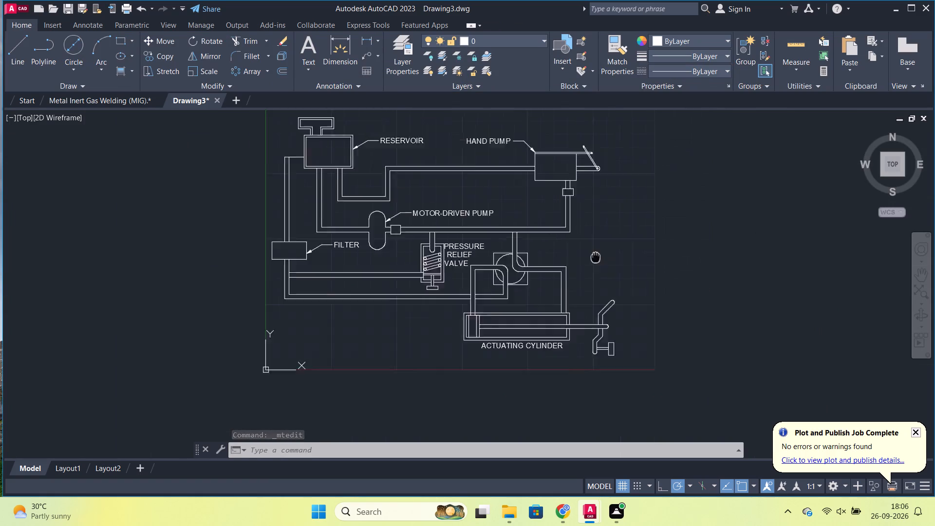
middle_drag(581, 275, 521, 322)
scroll(524, 328, up, 1)
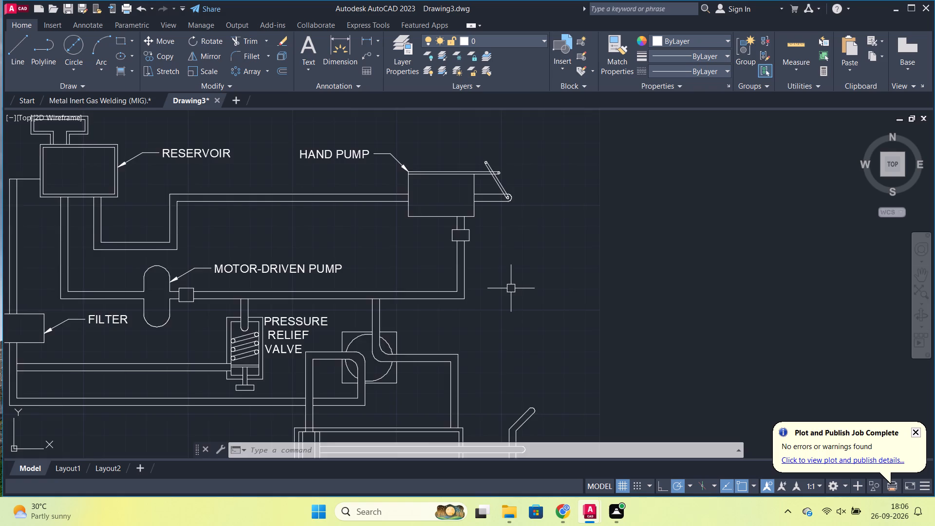
scroll(511, 286, up, 1)
middle_drag(512, 286, 533, 278)
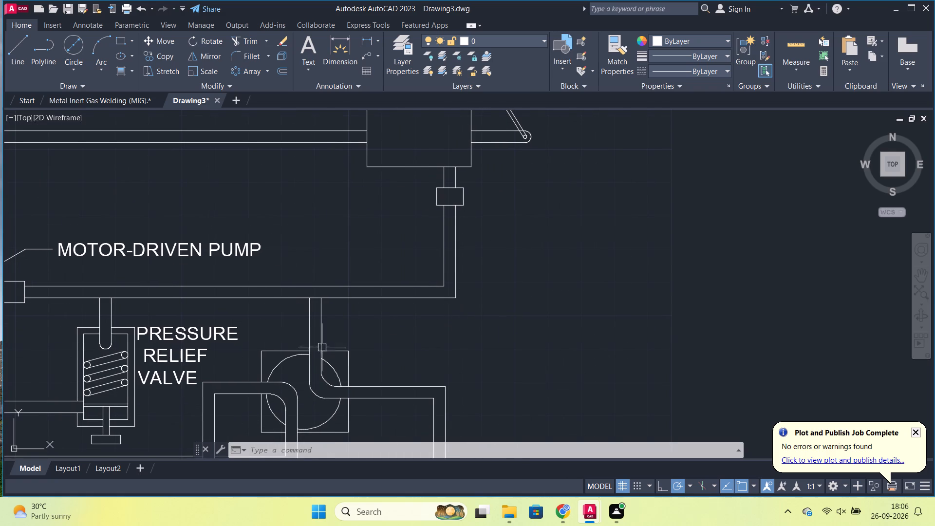
click(207, 344)
key(ctrl+c)
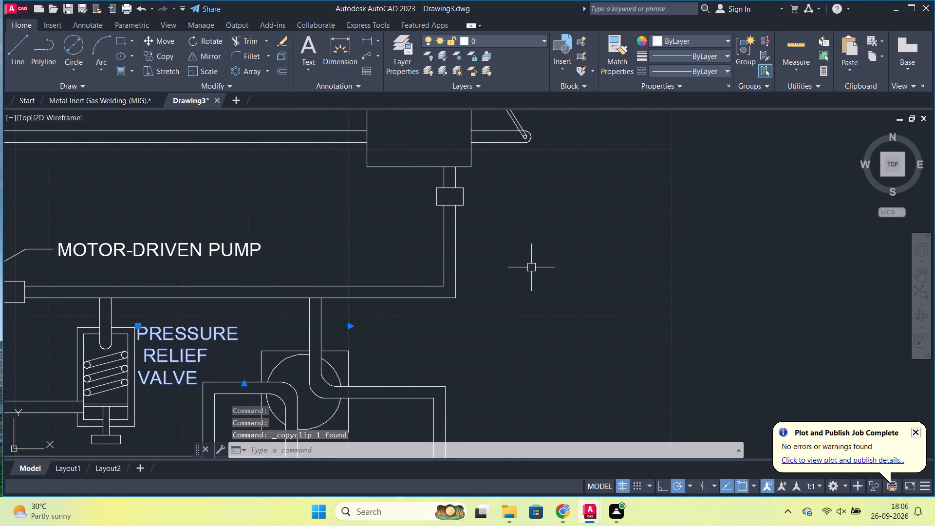
key(ctrl+v)
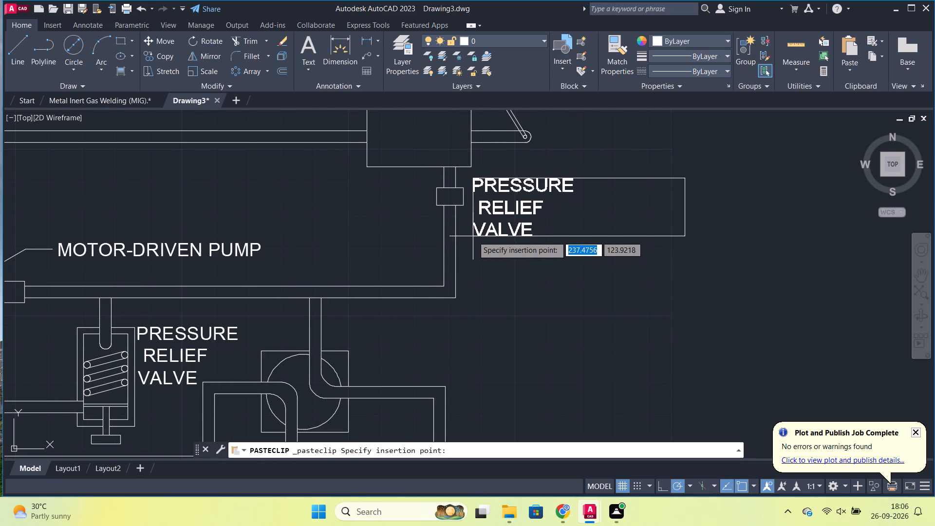
click(473, 236)
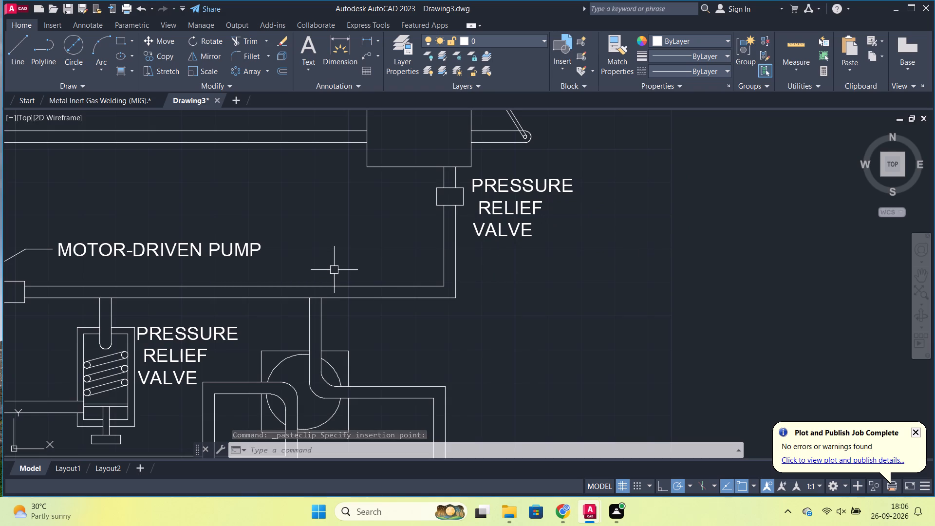
Erase the MOTOR-DRIVEN PUMP label together with its leader arrow.
scroll(334, 270, down, 2)
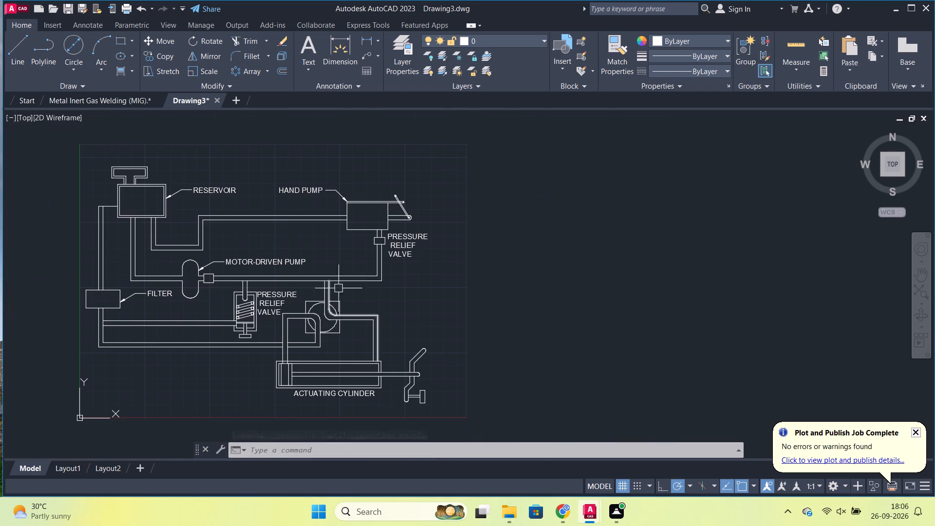
middle_drag(422, 303, 496, 274)
scroll(294, 247, up, 3)
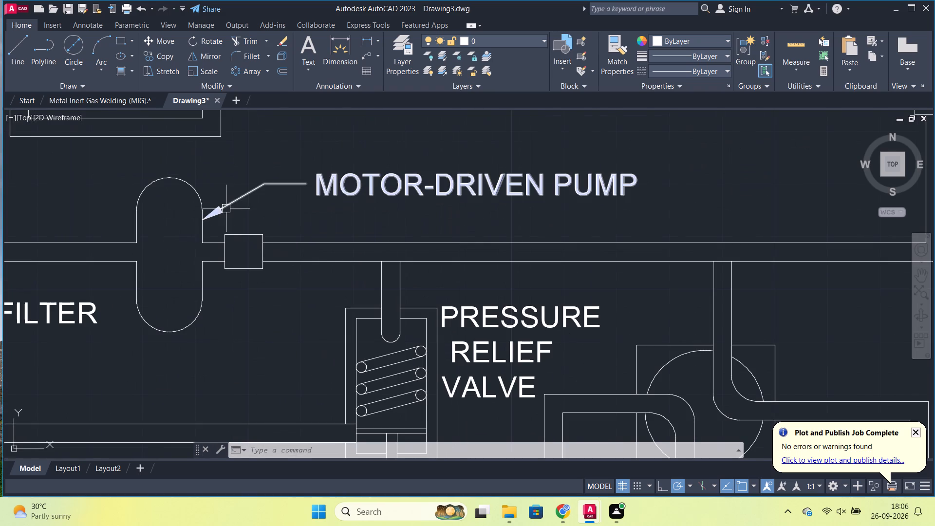
click(218, 210)
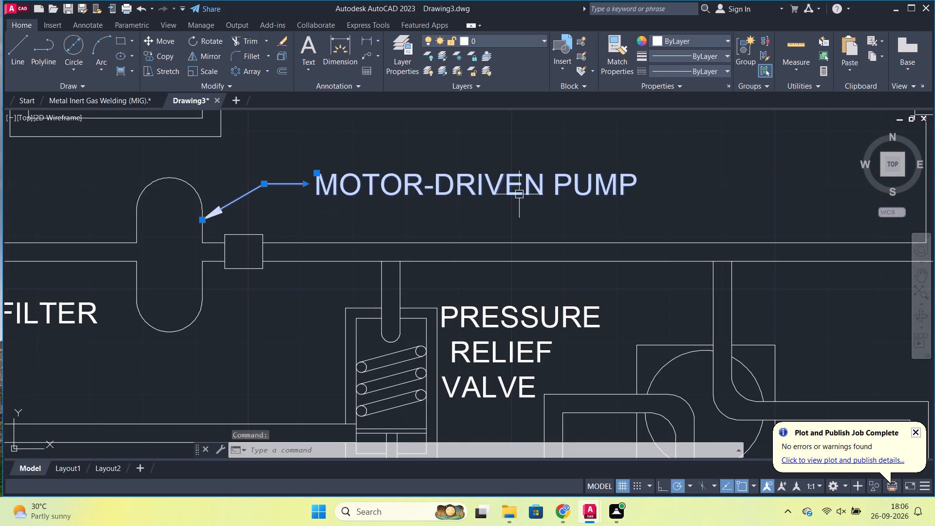
click(437, 180)
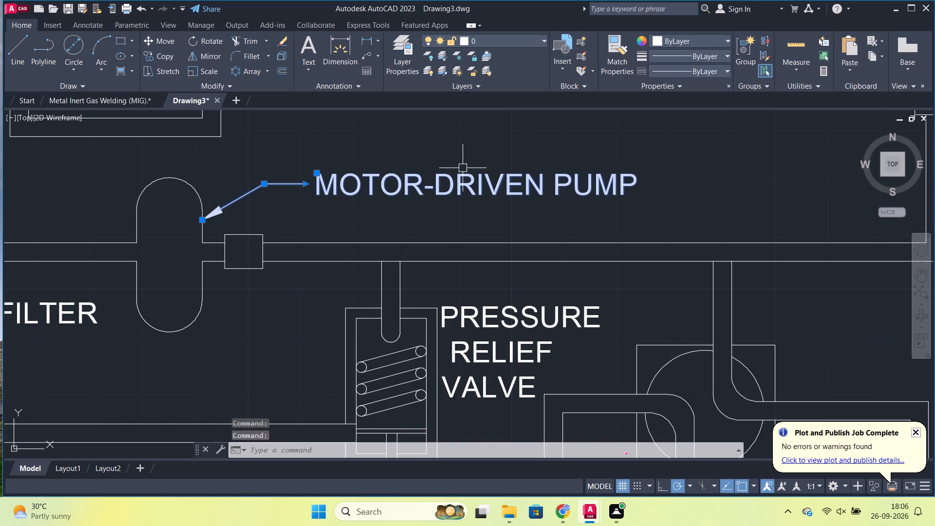
key(e)
key(Return)
Paste another copy of the PRESSURE RELIEF VALVE text above the small square beside the motor-driven pump.
scroll(464, 171, down, 1)
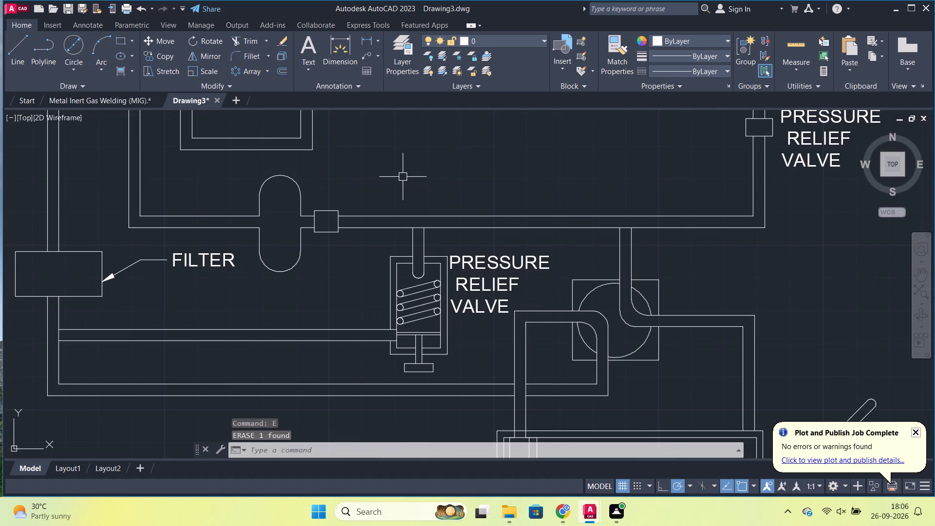
key(ctrl+v)
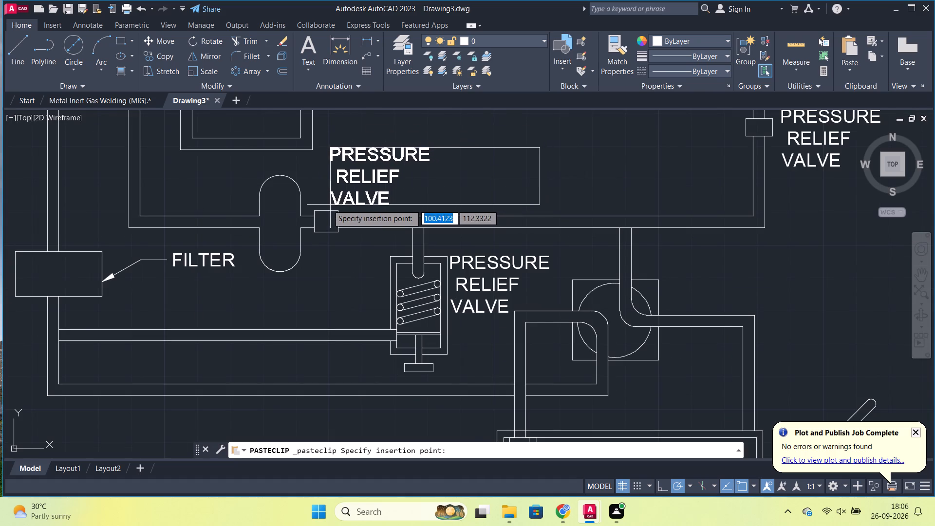
scroll(314, 203, up, 1)
click(319, 209)
Replace the whole text of the pasted copy above the small square with MOTOR-DRIVEN PUMP and finish editing.
double_click(390, 155)
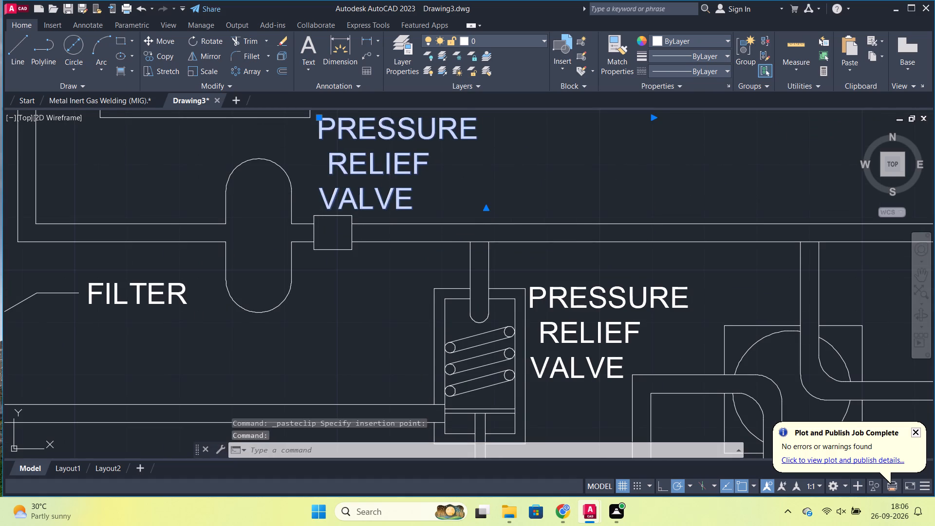
click(330, 202)
key(BackSpace)
key(BackSpace)
key(BackSpace)
key(BackSpace)
key(BackSpace)
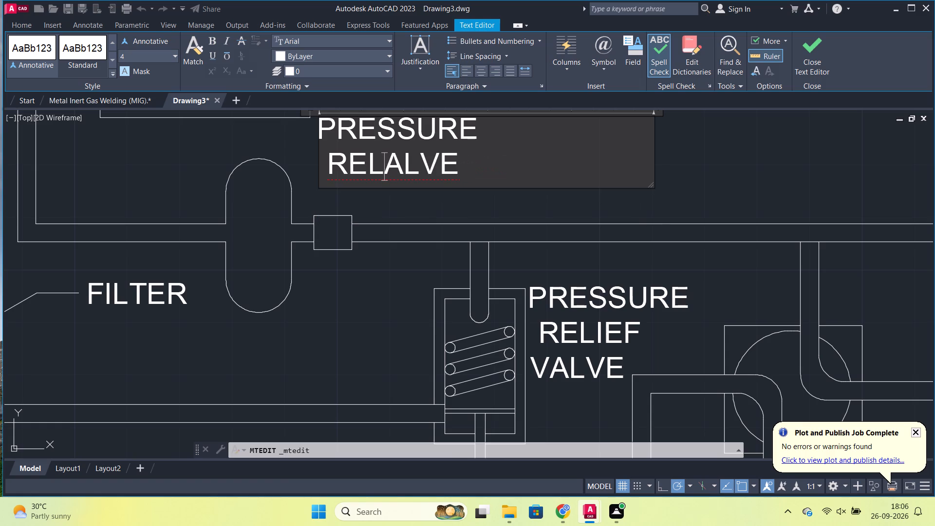
key(BackSpace)
key(BackSpace)
key(BackSpace)
key(BackSpace)
key(BackSpace)
key(BackSpace)
key(BackSpace)
key(BackSpace)
key(BackSpace)
key(BackSpace)
key(BackSpace)
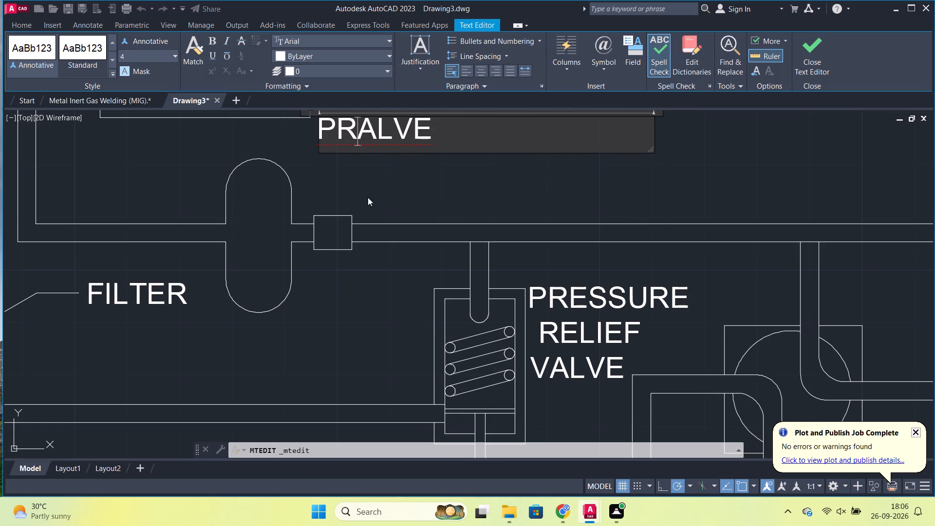
click(434, 126)
key(BackSpace)
key(BackSpace)
key(BackSpace)
key(BackSpace)
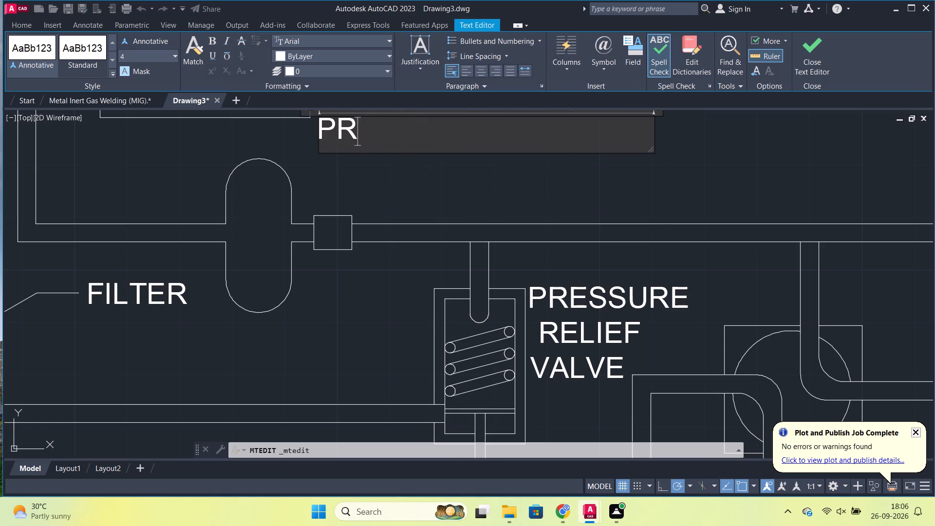
key(BackSpace)
key(BackSpace)
text(MOTOR)
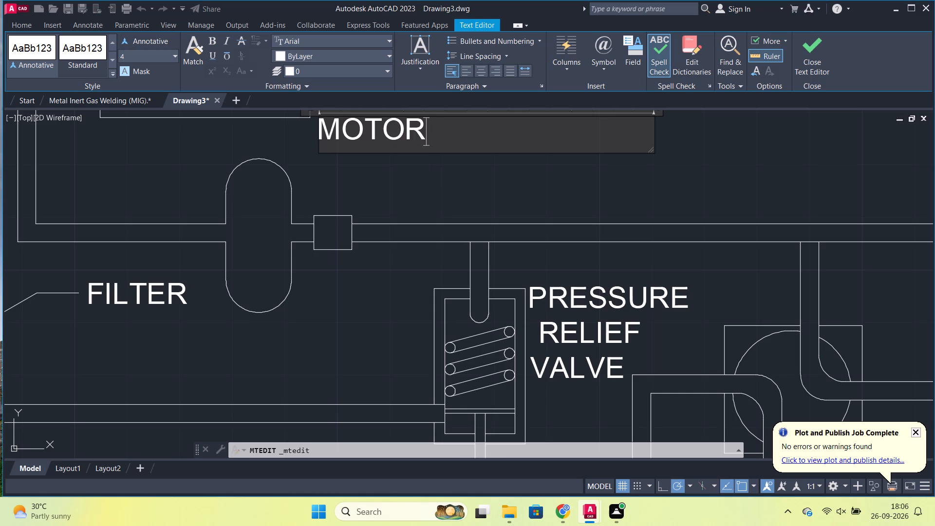
key(minus)
text(DRIVEN)
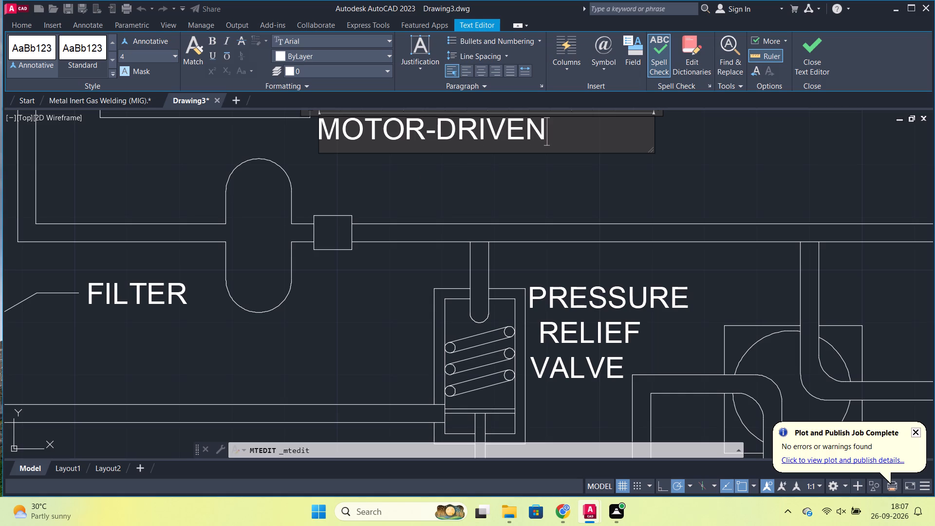
key(space)
text(PUMP)
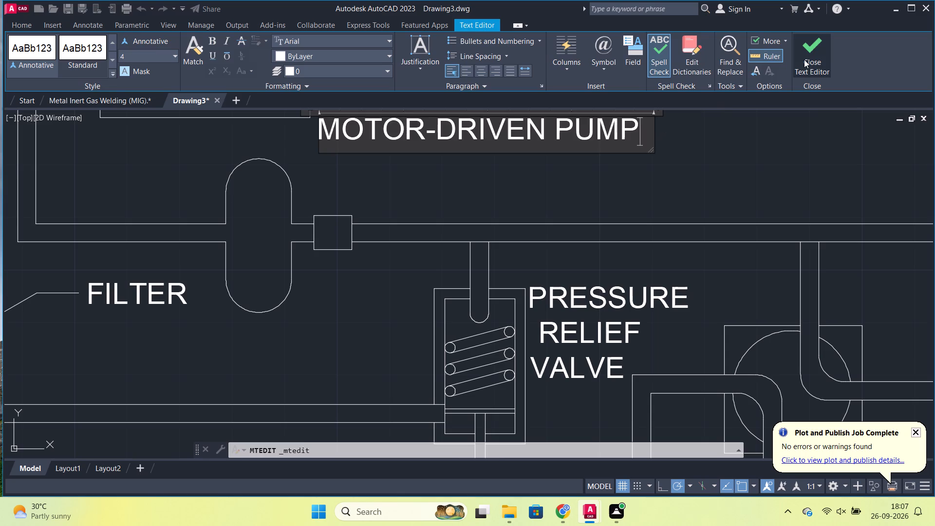
click(804, 59)
Move the MOTOR-DRIVEN PUMP text down to sit just above the small square and pipe beside the pump.
click(540, 127)
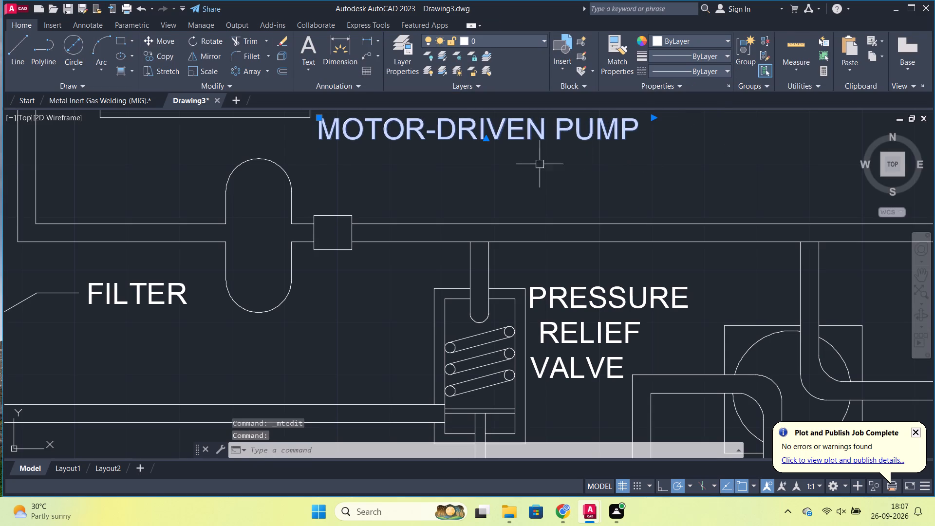
click(321, 117)
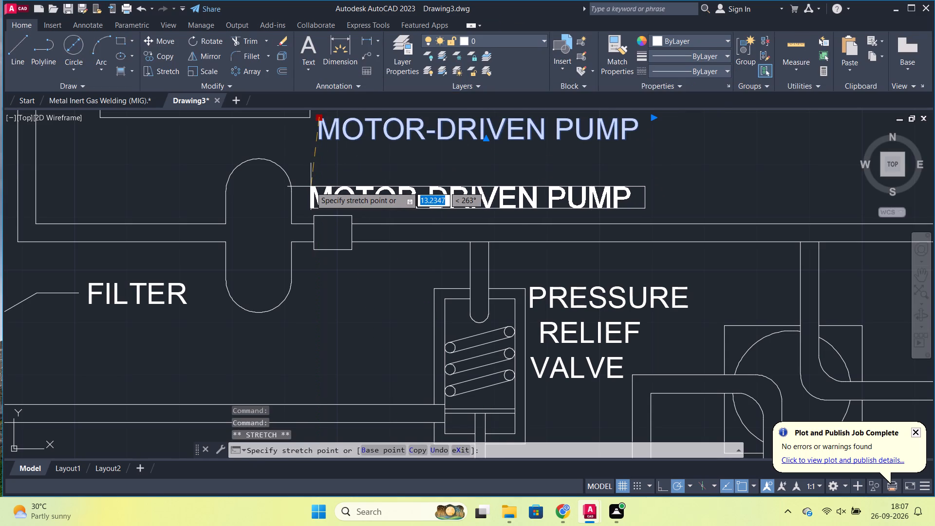
click(307, 187)
Replace the text beside the small rectangle below the hand pump with ONE-WAY CHECK and VALVE on two lines, and finish editing.
scroll(637, 177, down, 2)
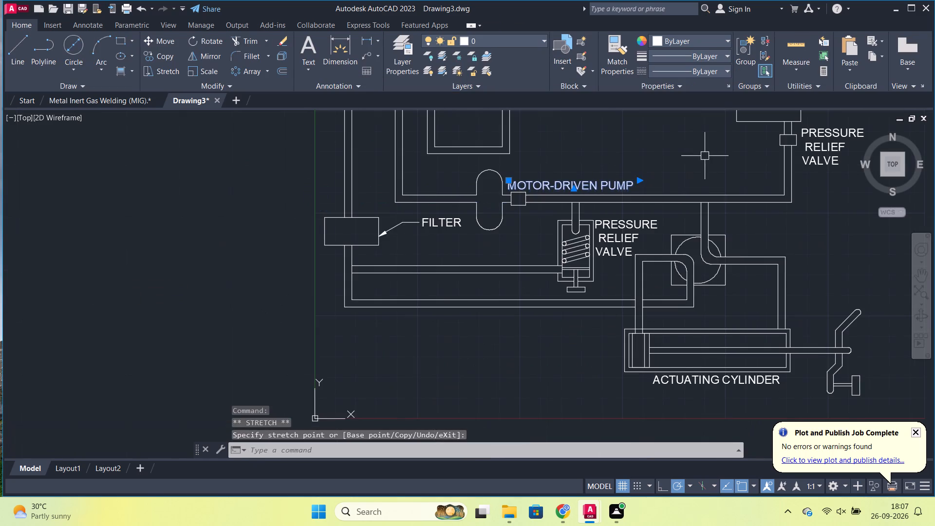
middle_drag(691, 158, 233, 259)
scroll(364, 260, up, 1)
double_click(362, 252)
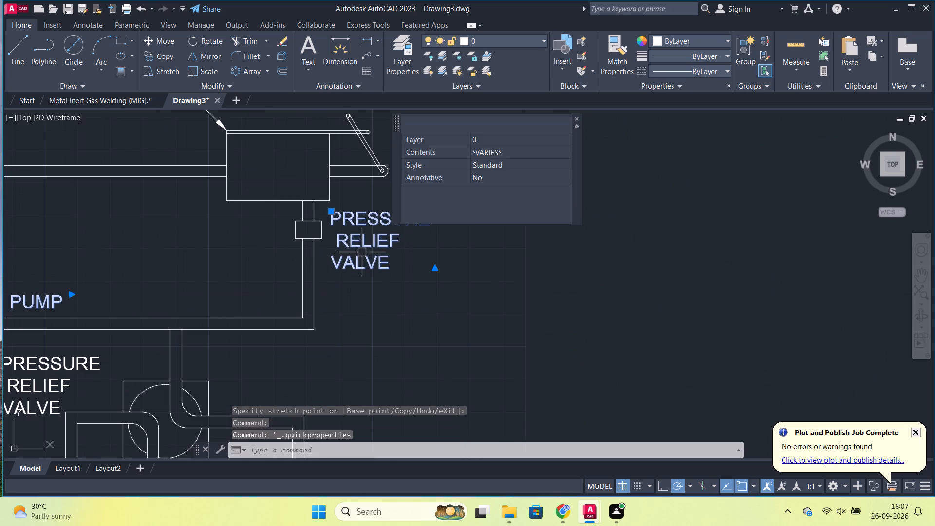
double_click(375, 241)
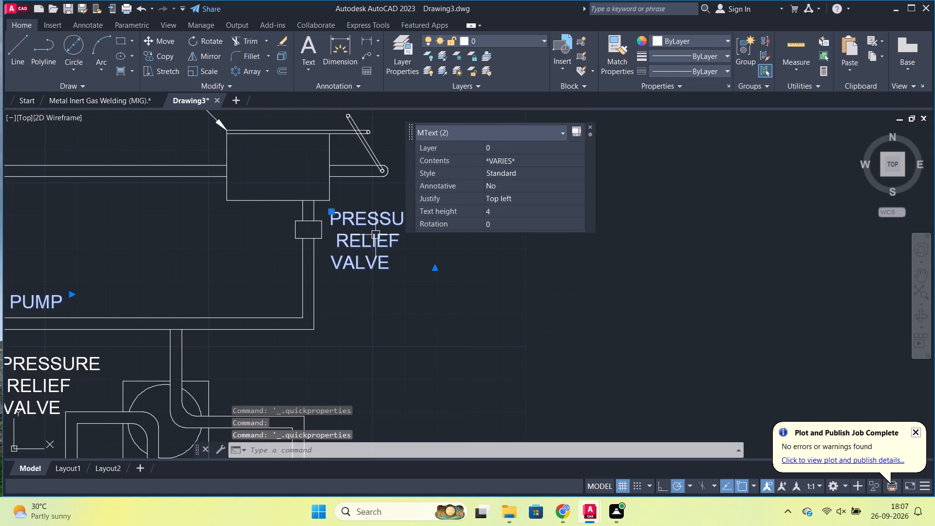
key(Escape)
double_click(386, 210)
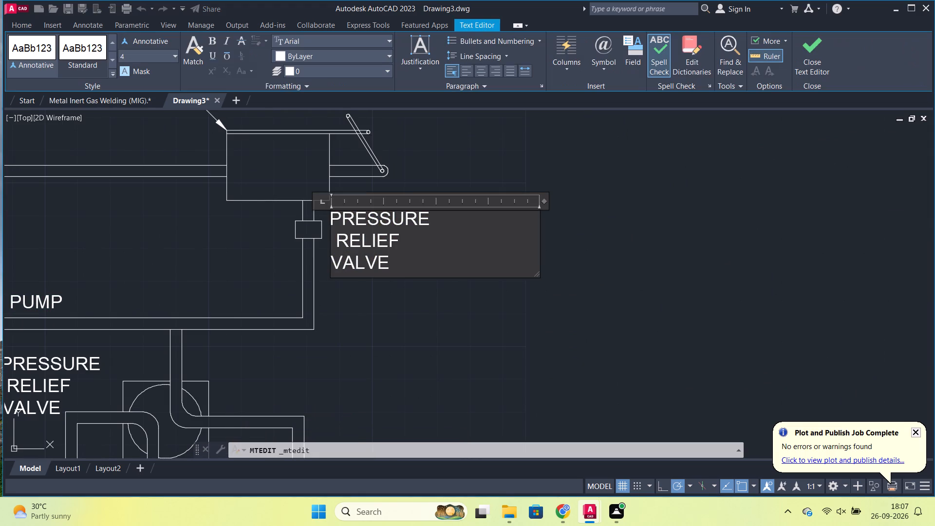
click(405, 277)
click(417, 264)
key(BackSpace)
key(BackSpace)
key(BackSpace)
key(BackSpace)
key(BackSpace)
key(BackSpace)
key(BackSpace)
key(BackSpace)
key(BackSpace)
key(BackSpace)
key(BackSpace)
key(BackSpace)
key(BackSpace)
key(BackSpace)
key(BackSpace)
key(BackSpace)
key(BackSpace)
key(BackSpace)
key(BackSpace)
key(BackSpace)
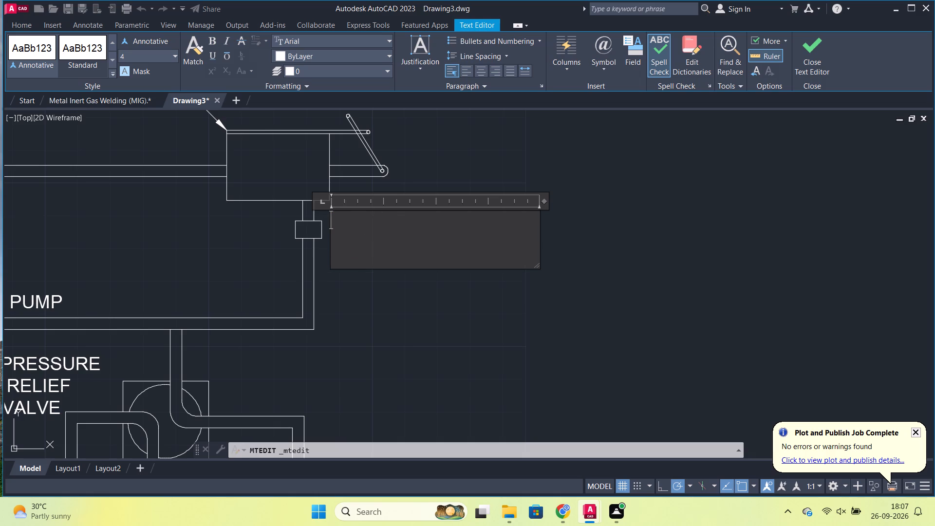
text(ONE)
key(minus)
text(WA)
key(y)
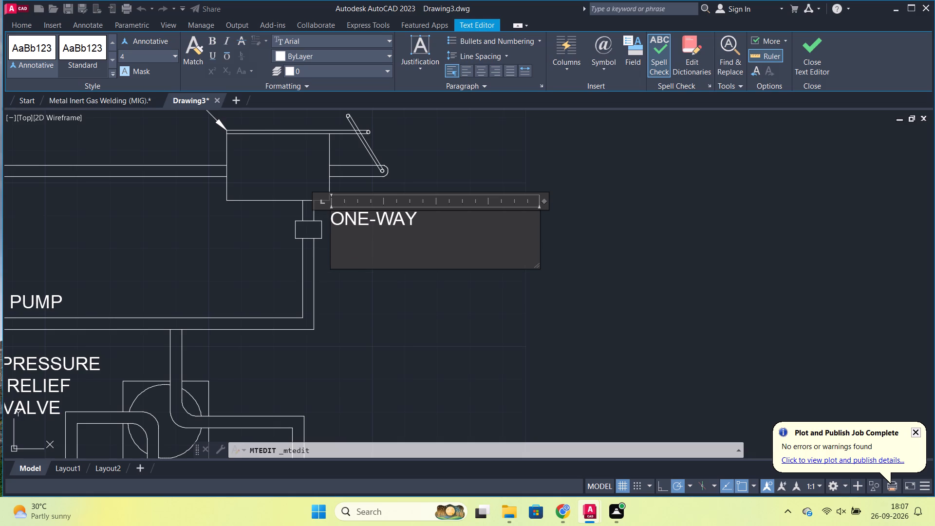
key(space)
text(CHECK)
key(Return)
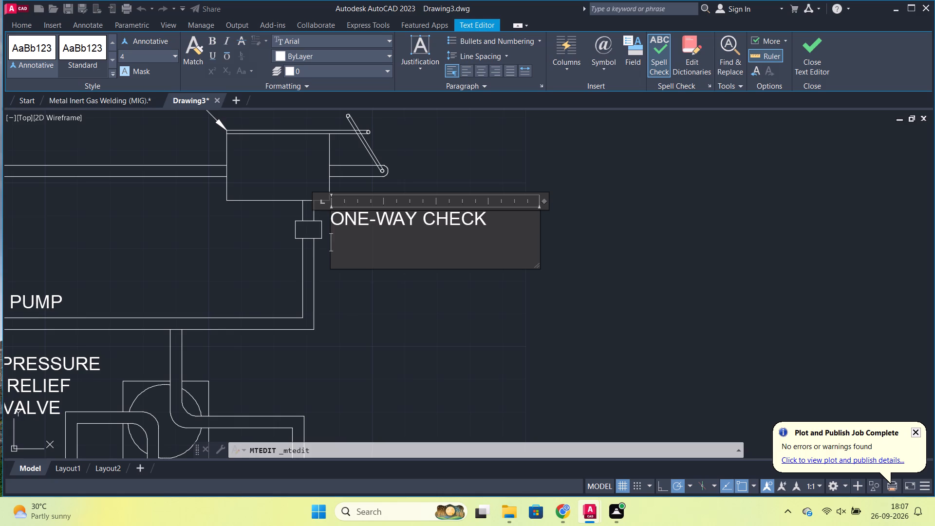
text(VALVE)
click(810, 60)
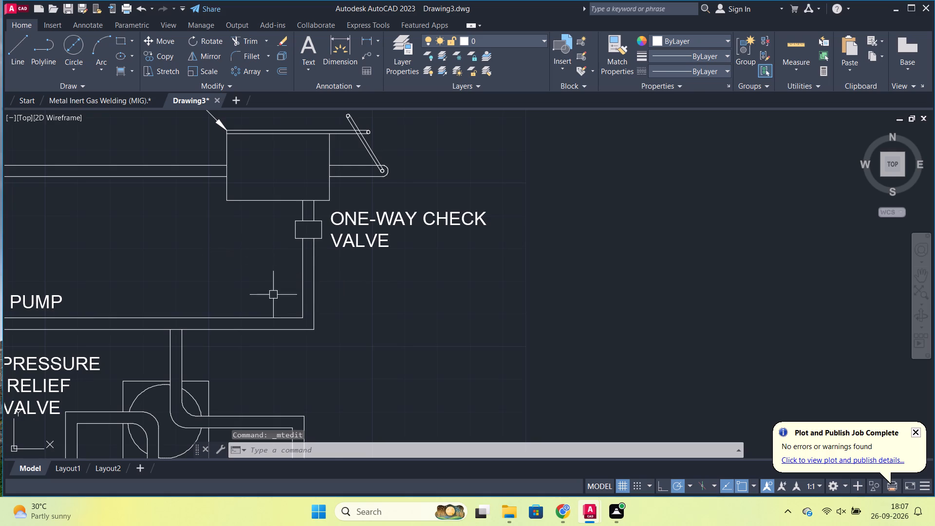
scroll(214, 262, down, 1)
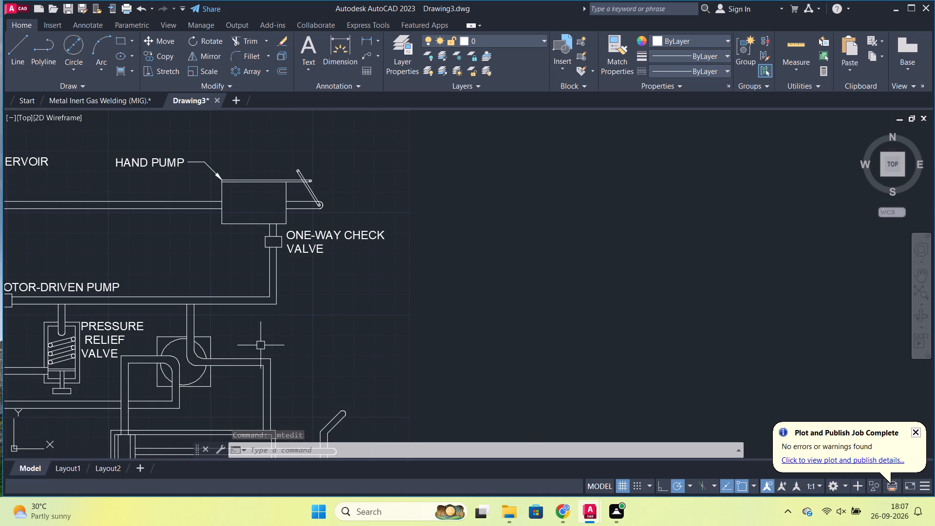
Draw a 30 by 4 rectangle in the empty area below the lowest pipe run, near the drawing's lower-left corner.
middle_drag(186, 266, 487, 229)
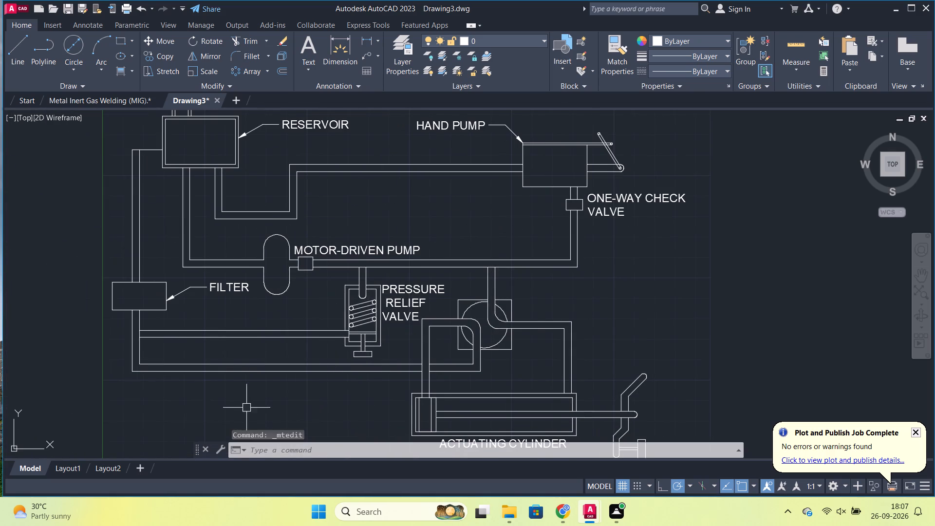
middle_drag(171, 396, 272, 348)
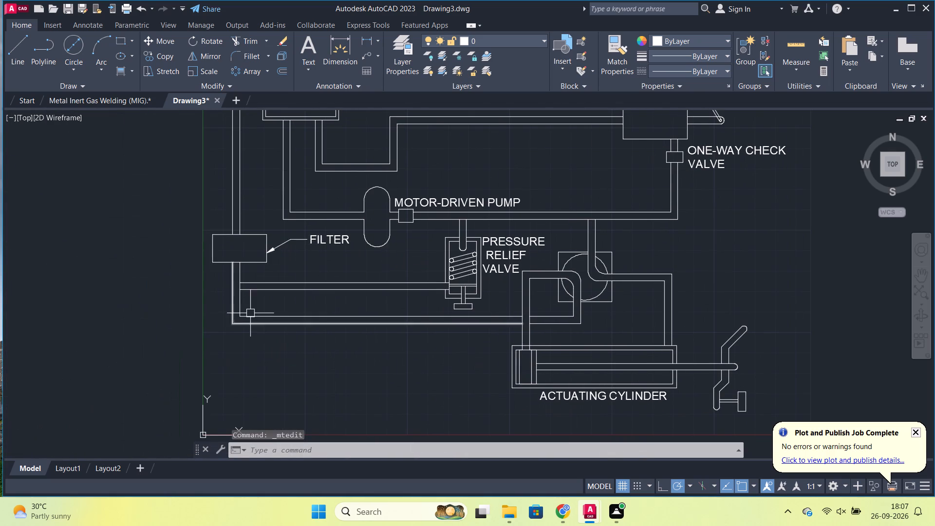
scroll(298, 314, down, 2)
scroll(296, 316, up, 1)
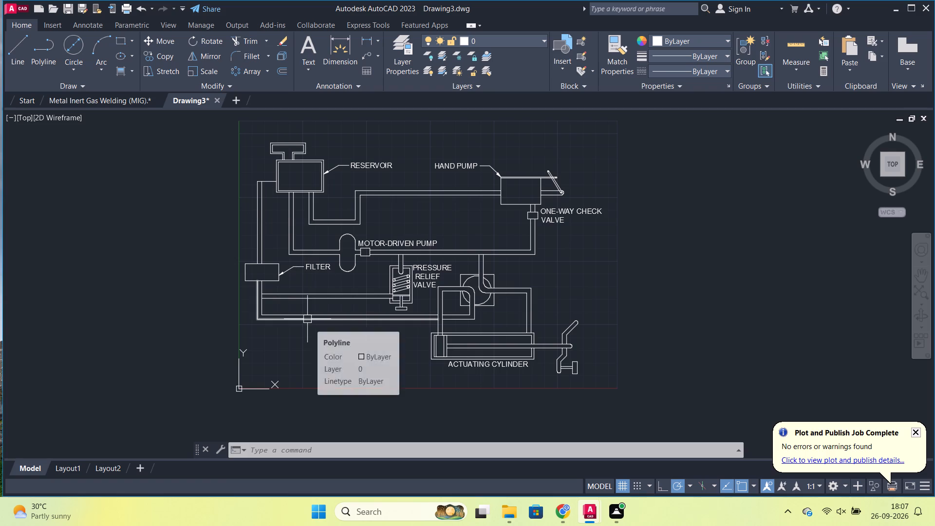
middle_drag(315, 352, 317, 332)
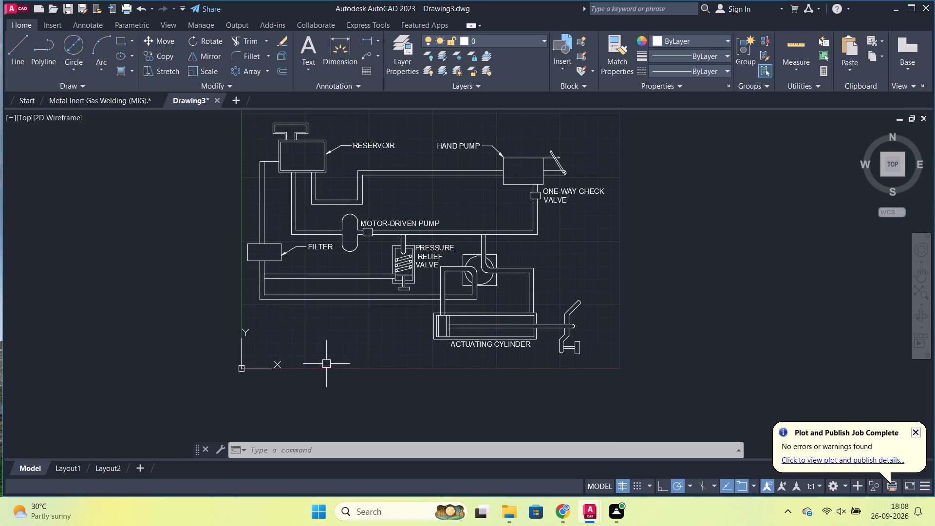
click(116, 39)
scroll(277, 326, up, 2)
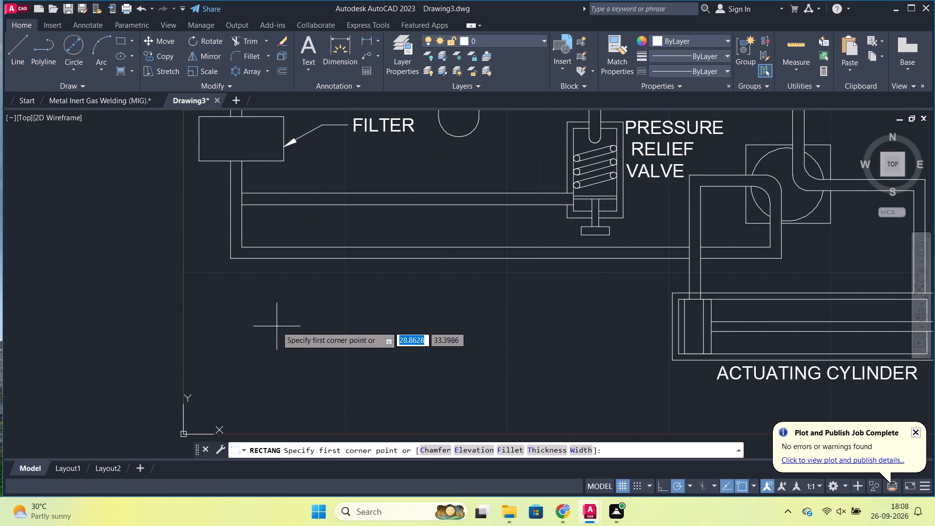
click(283, 302)
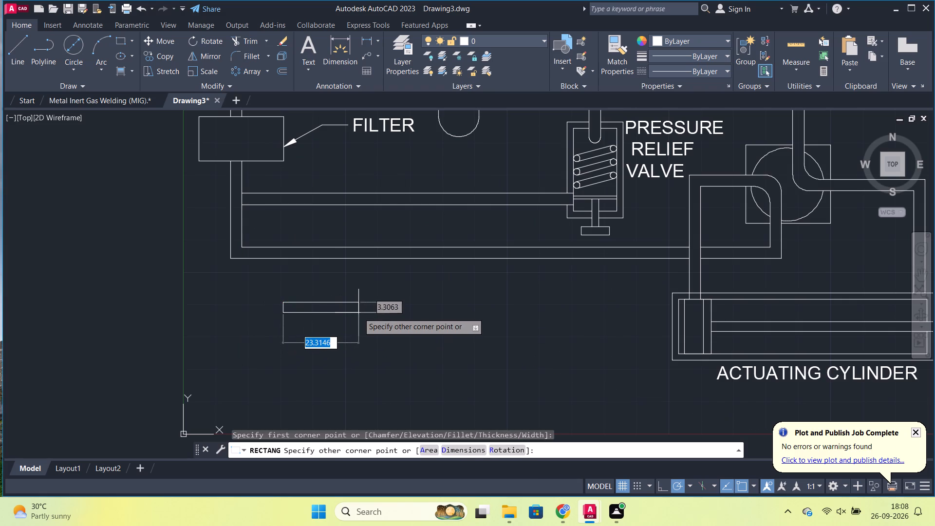
scroll(358, 316, down, 2)
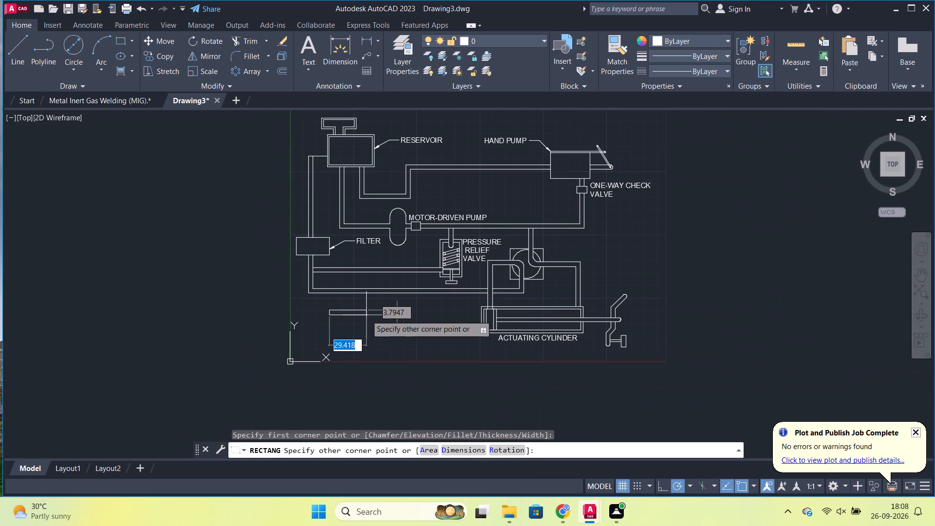
text(30)
key(Tab)
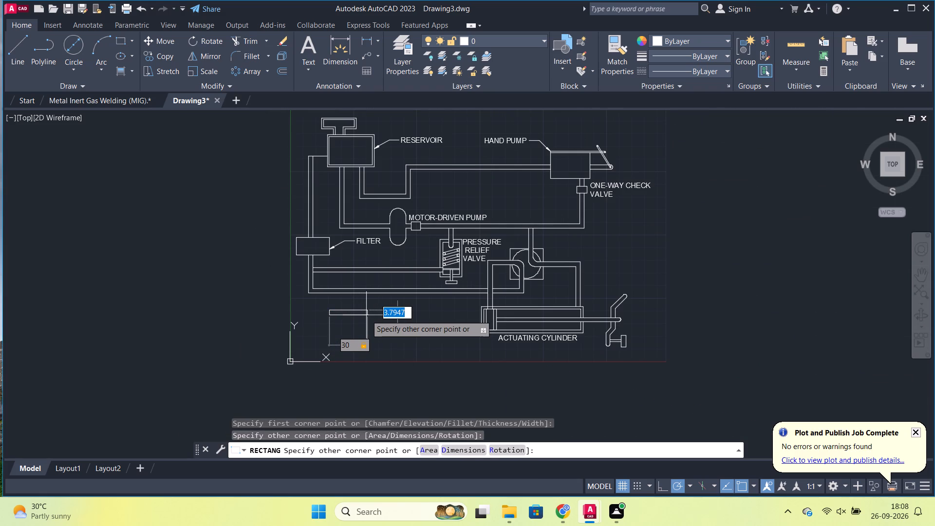
key(4)
key(Return)
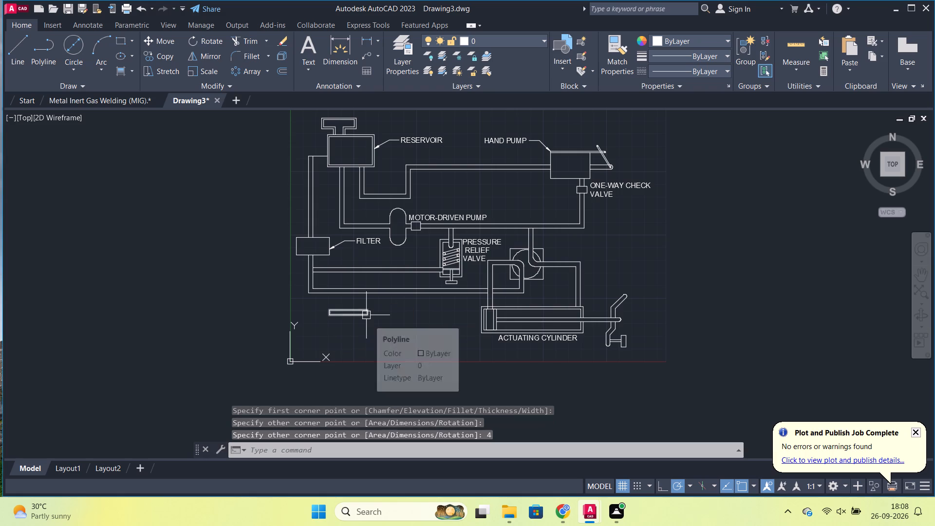
Copy the 30 by 4 rectangle straight down at distances of 10 and 20 to make a stack of three.
click(366, 315)
key(v)
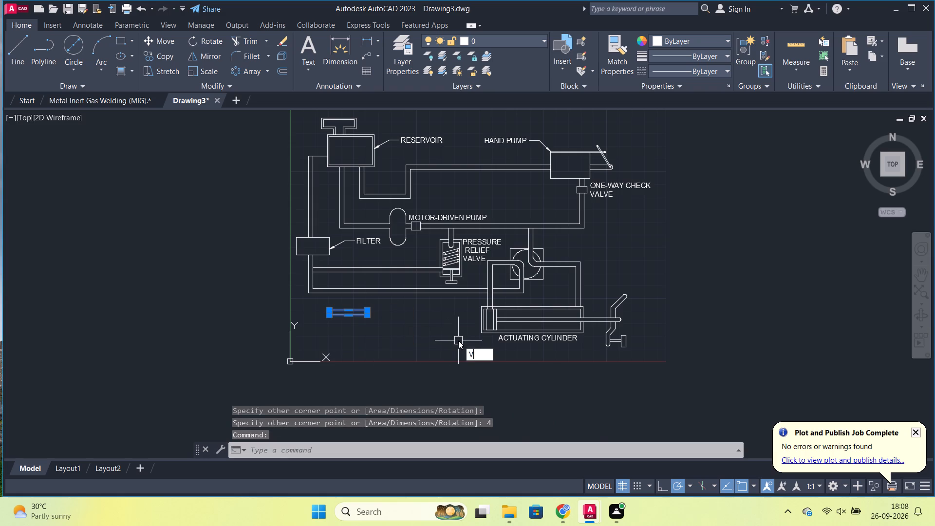
key(BackSpace)
text(CO)
key(Return)
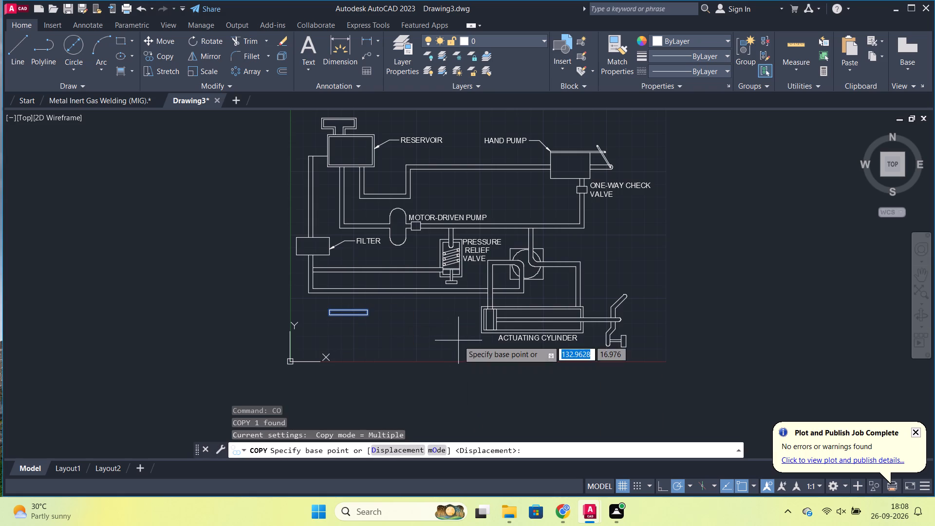
scroll(348, 313, up, 2)
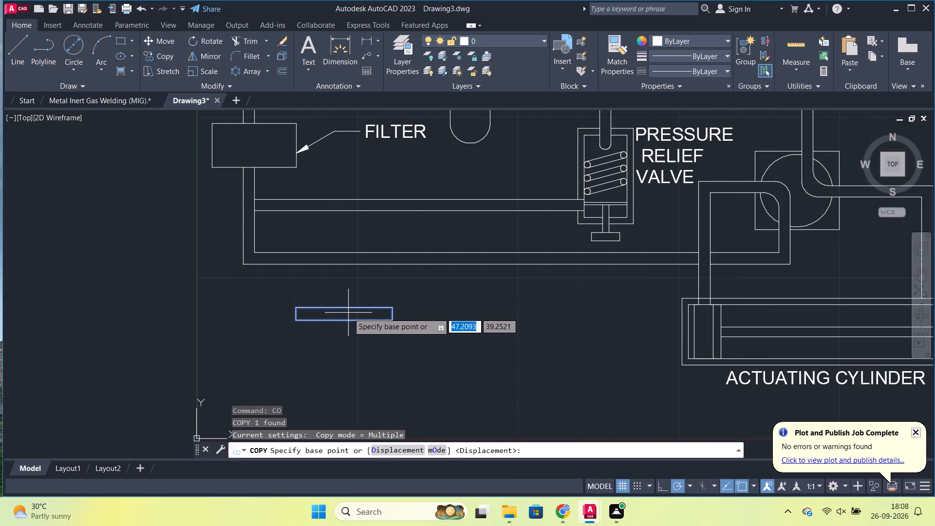
click(343, 315)
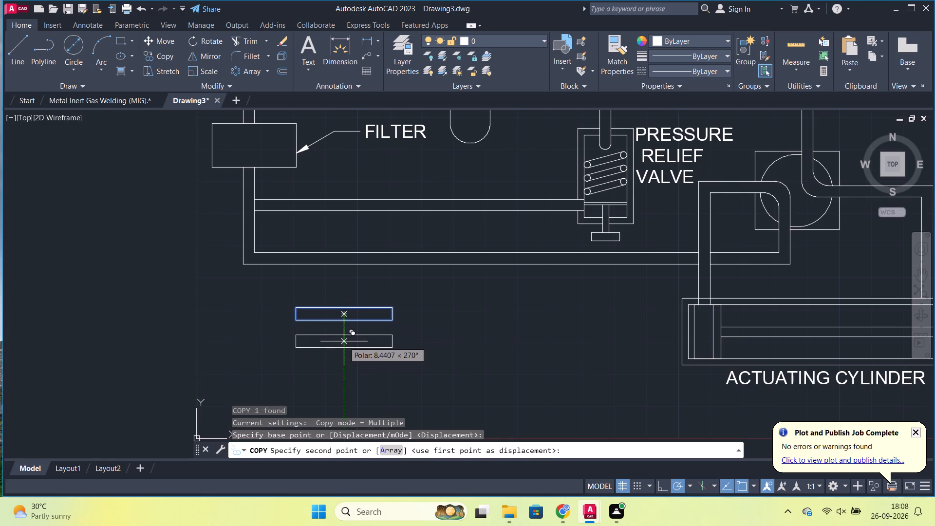
text(10)
key(Return)
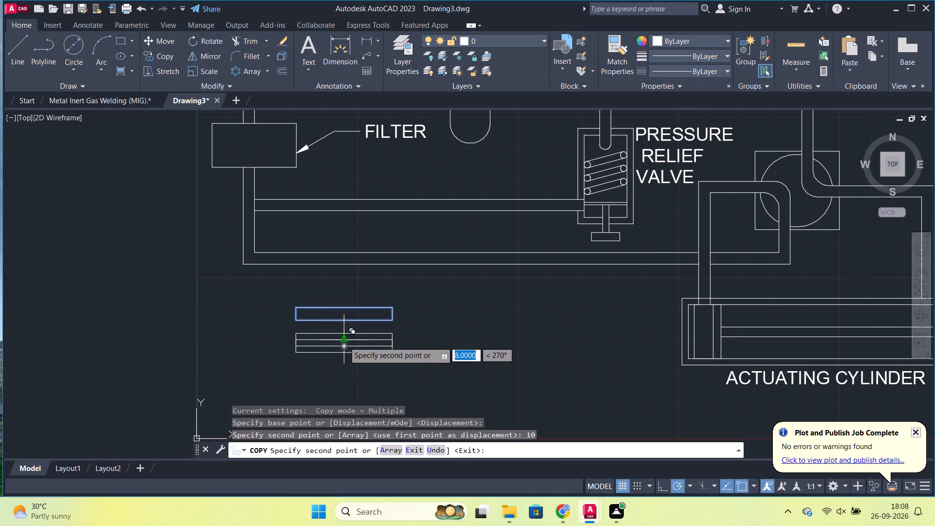
text(20)
key(Return)
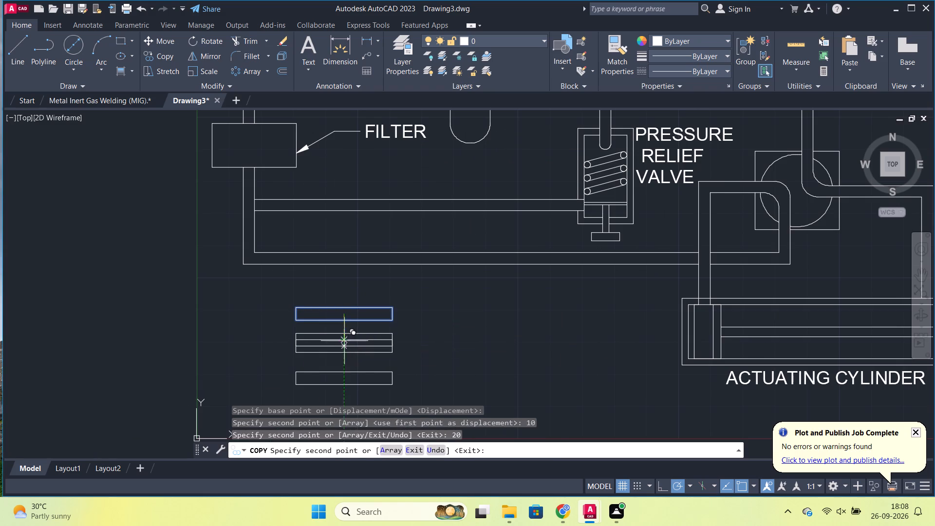
scroll(551, 331, down, 1)
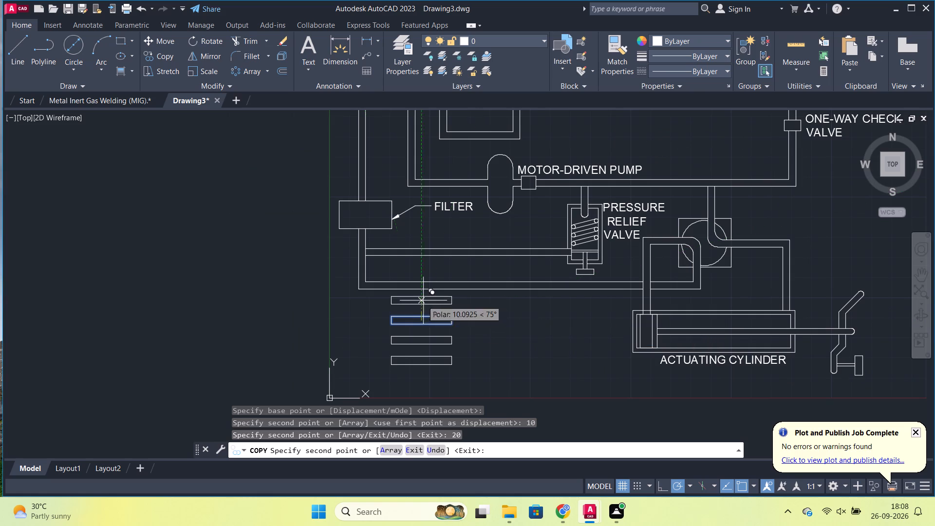
key(Escape)
Add multiline text SUCTION with height 3 just right of the top legend rectangle and finish editing.
scroll(466, 302, up, 1)
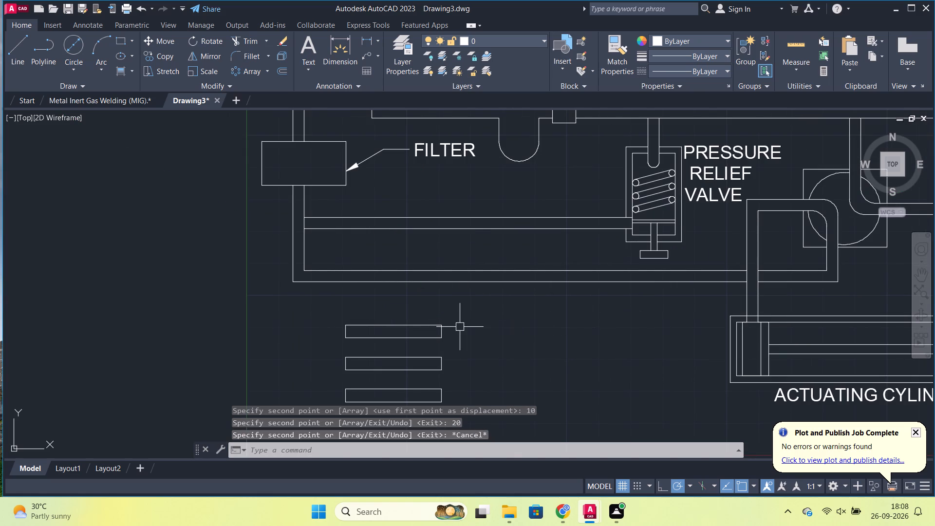
scroll(458, 234, down, 2)
middle_drag(512, 306, 460, 304)
text(MT)
key(Return)
scroll(439, 274, up, 2)
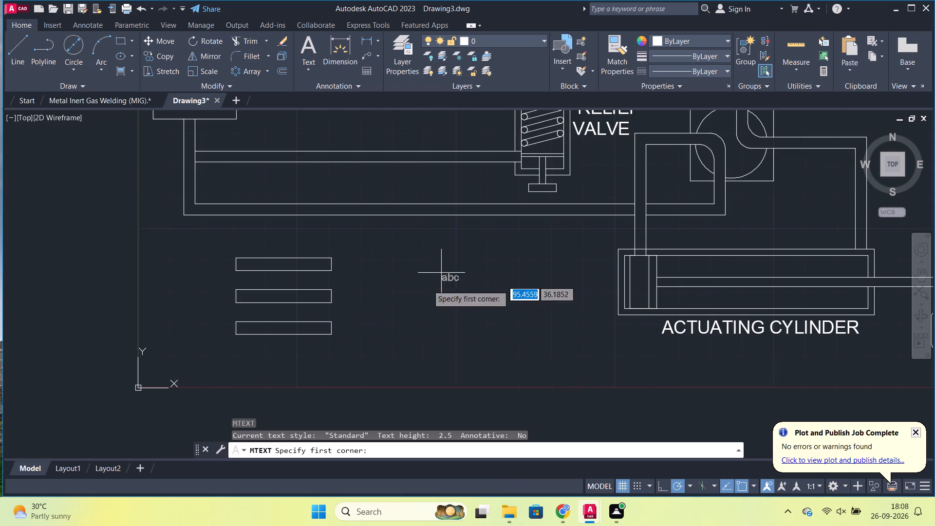
click(343, 260)
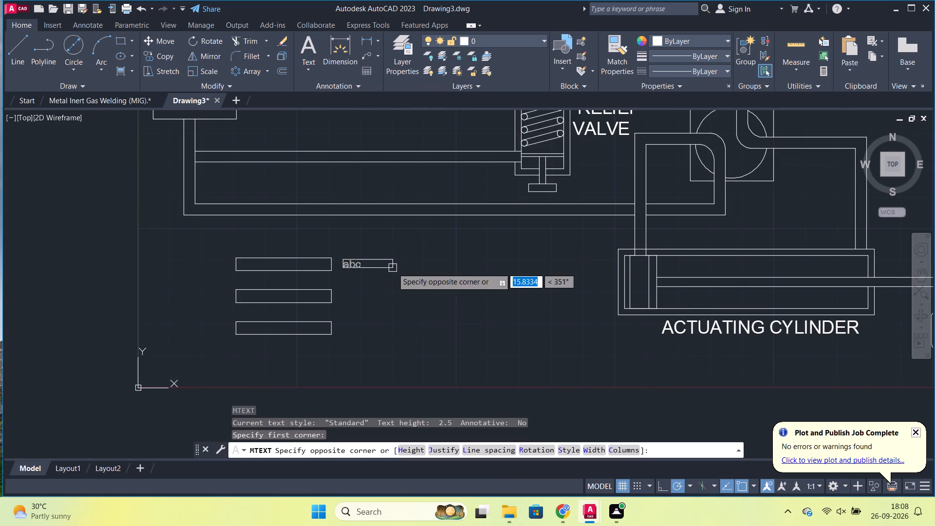
click(444, 273)
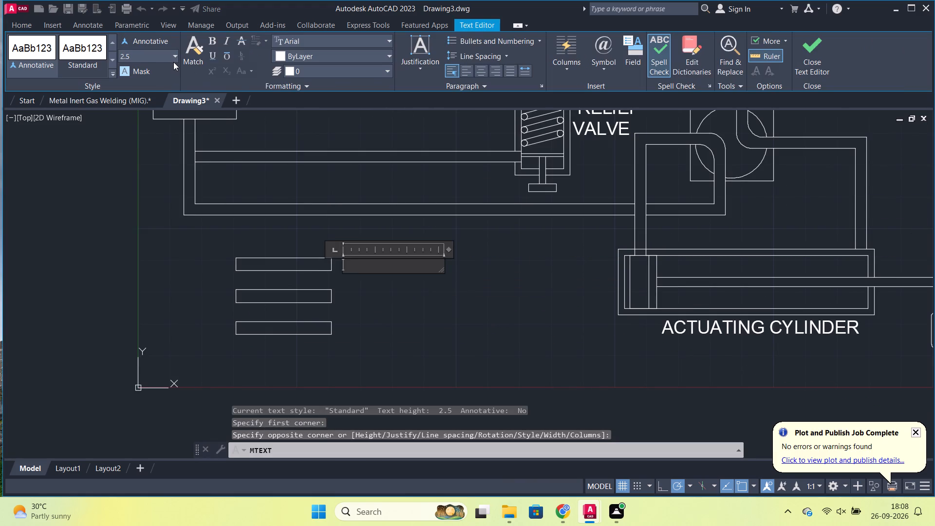
click(173, 58)
click(141, 59)
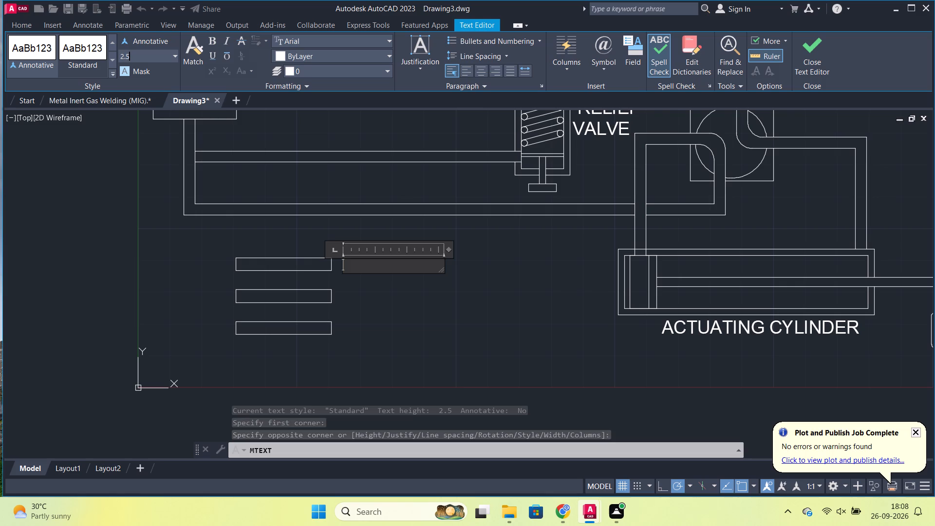
key(BackSpace)
key(BackSpace)
key(BackSpace)
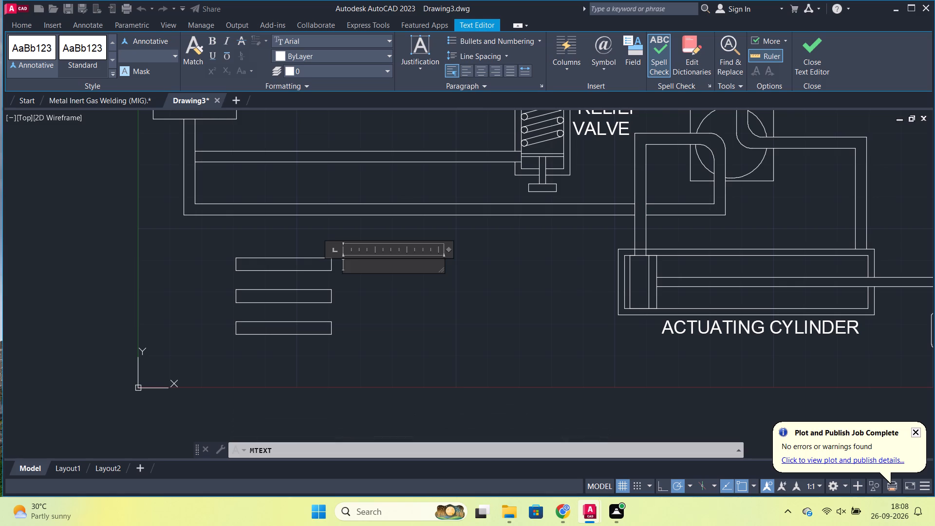
key(3)
key(Return)
key(s)
text(UCTION)
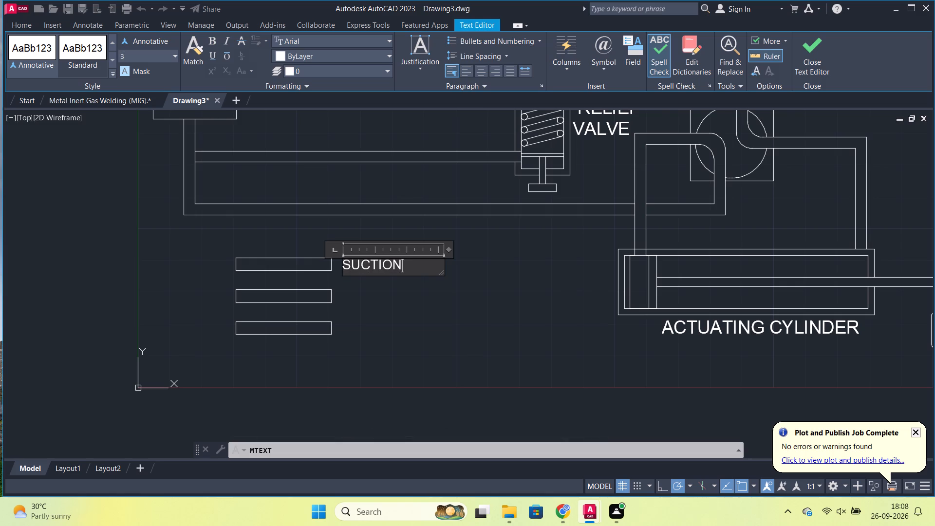
click(795, 58)
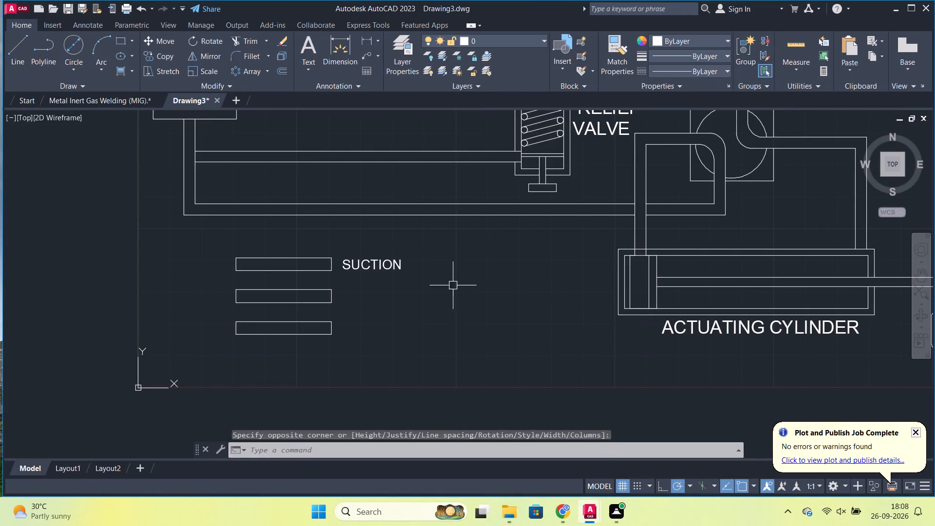
Copy the SUCTION text and paste it beside the middle and bottom legend rectangles, aligned under the original.
click(393, 267)
key(ctrl+c)
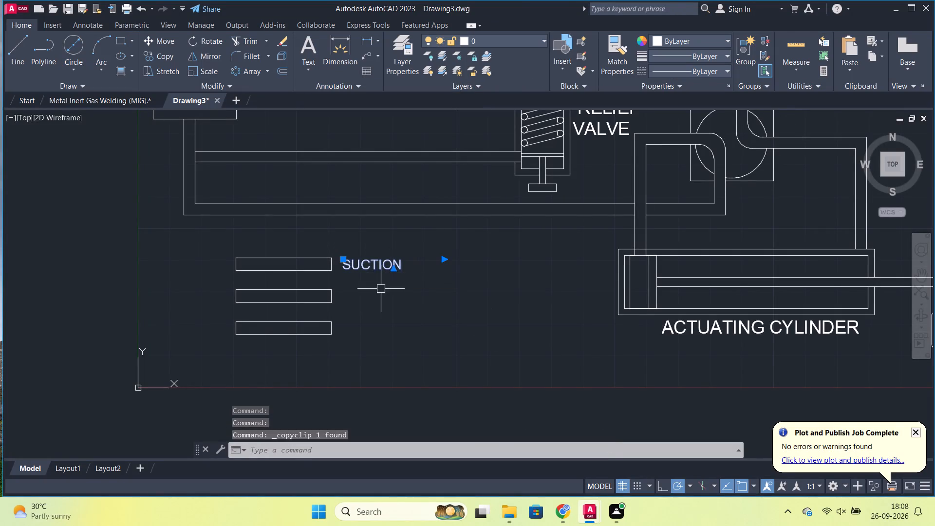
key(ctrl+v)
click(343, 300)
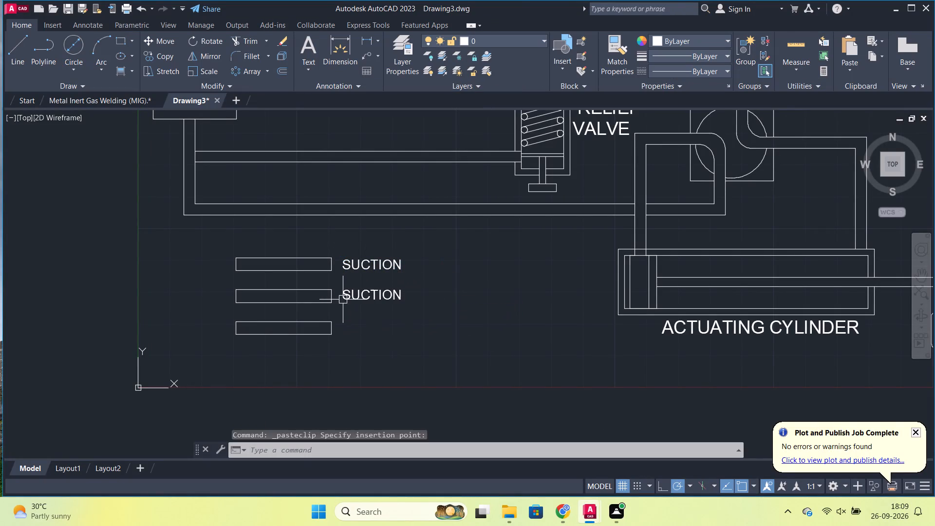
key(ctrl+v)
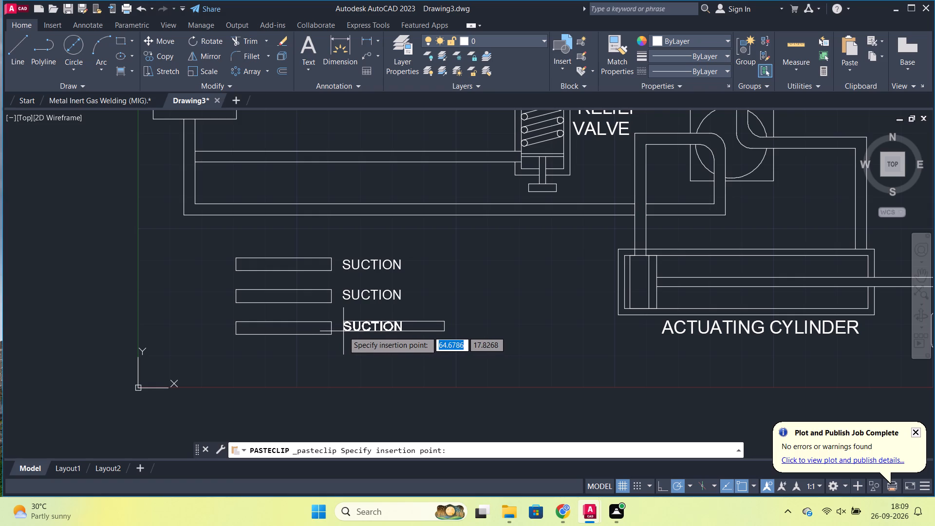
click(343, 331)
key(Escape)
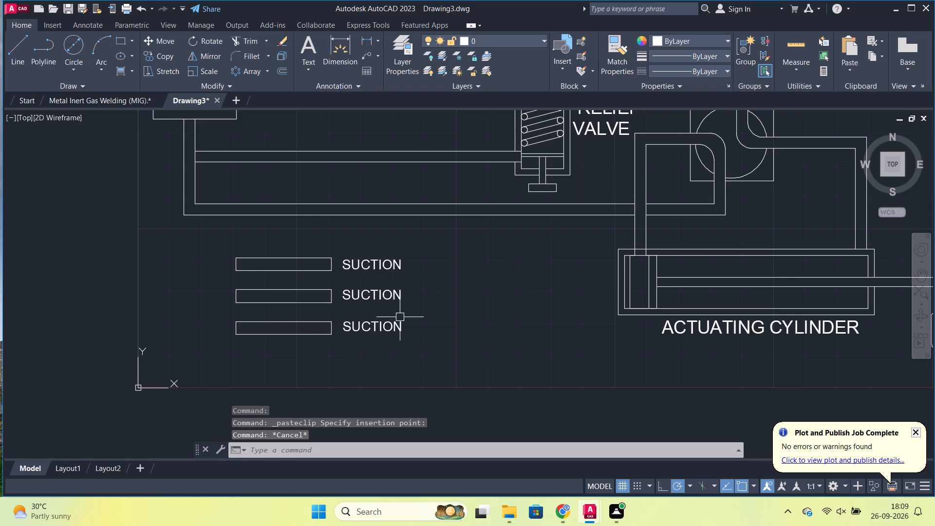
Replace the text beside the middle legend rectangle with PRESSURE and finish editing.
double_click(373, 301)
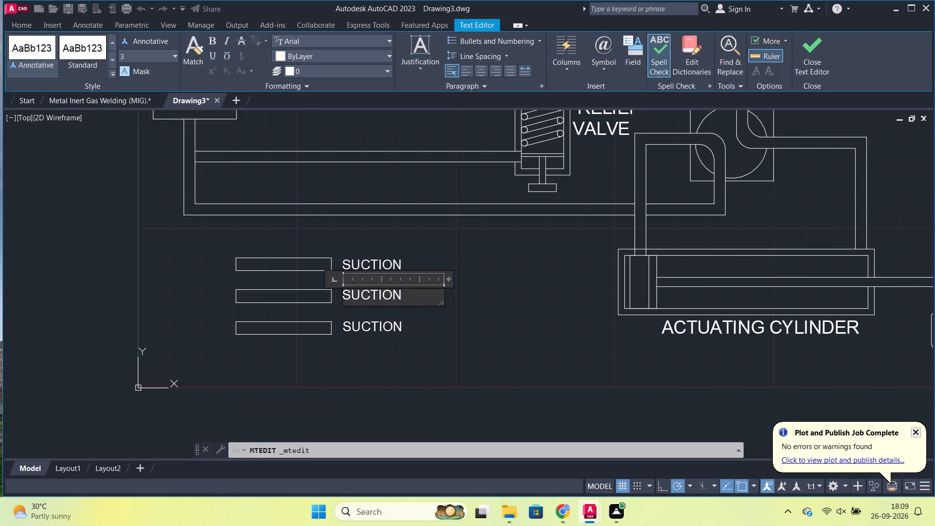
key(Right)
key(Right)
key(Right)
key(Right)
key(BackSpace)
key(BackSpace)
key(BackSpace)
key(BackSpace)
key(BackSpace)
key(BackSpace)
key(BackSpace)
key(BackSpace)
key(BackSpace)
key(BackSpace)
key(BackSpace)
key(BackSpace)
text(PRESSURE)
click(397, 328)
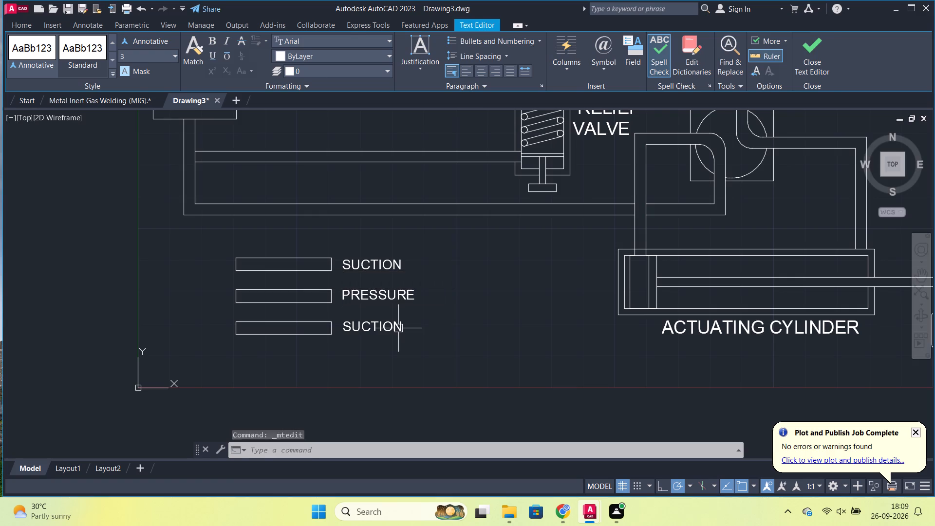
Replace the text beside the bottom legend rectangle with RETURN and finish editing.
double_click(399, 328)
double_click(362, 323)
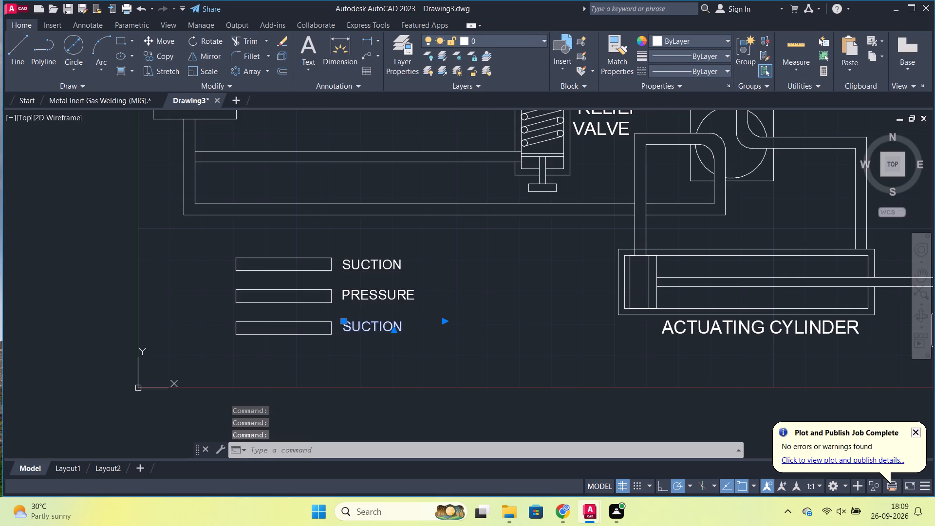
click(405, 325)
key(BackSpace)
key(BackSpace)
key(BackSpace)
key(BackSpace)
key(BackSpace)
key(BackSpace)
key(BackSpace)
key(BackSpace)
key(BackSpace)
key(BackSpace)
key(BackSpace)
key(BackSpace)
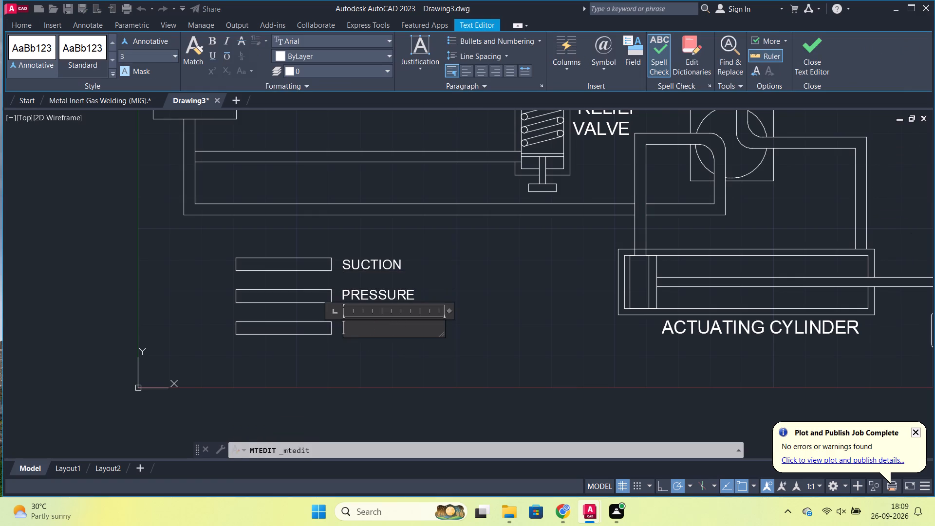
text(RETURN)
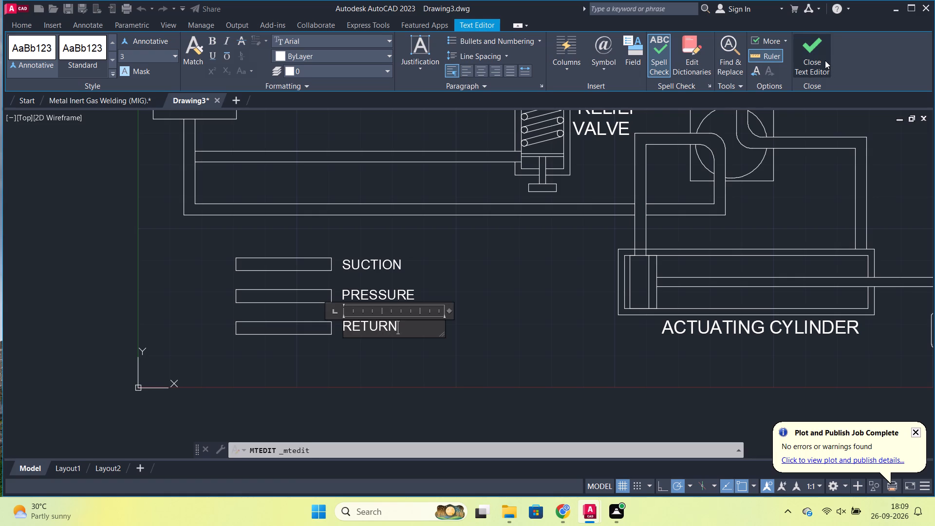
click(825, 60)
Fill the reservoir's inner rectangle and its T-shaped cap's wall with a GR_INVCYL gradient using colour 54 and Yellow.
scroll(334, 291, down, 1)
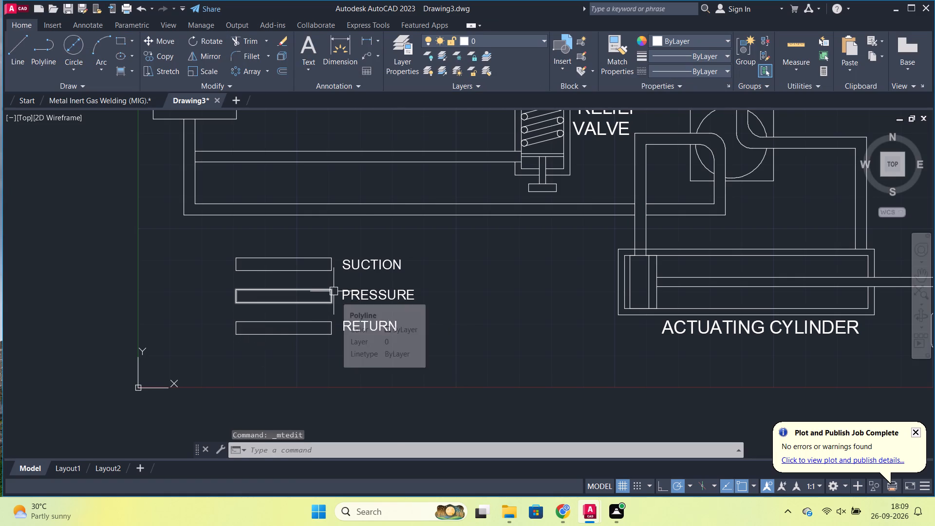
scroll(334, 291, down, 1)
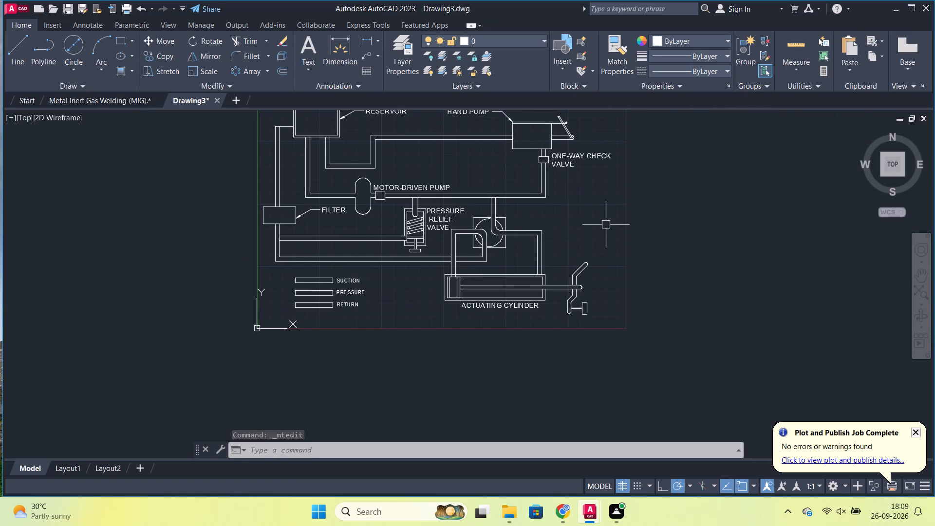
scroll(507, 214, up, 1)
middle_drag(450, 132, 475, 198)
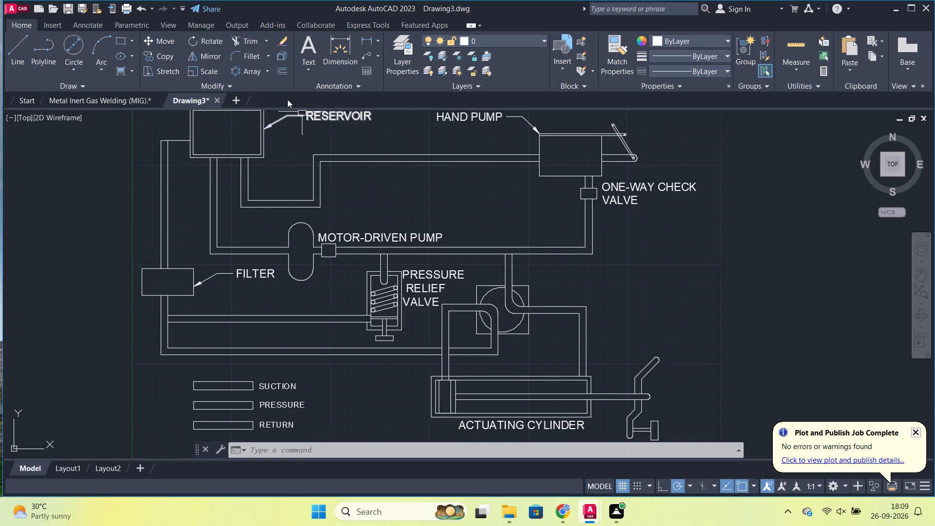
middle_drag(299, 133, 324, 183)
scroll(301, 158, up, 1)
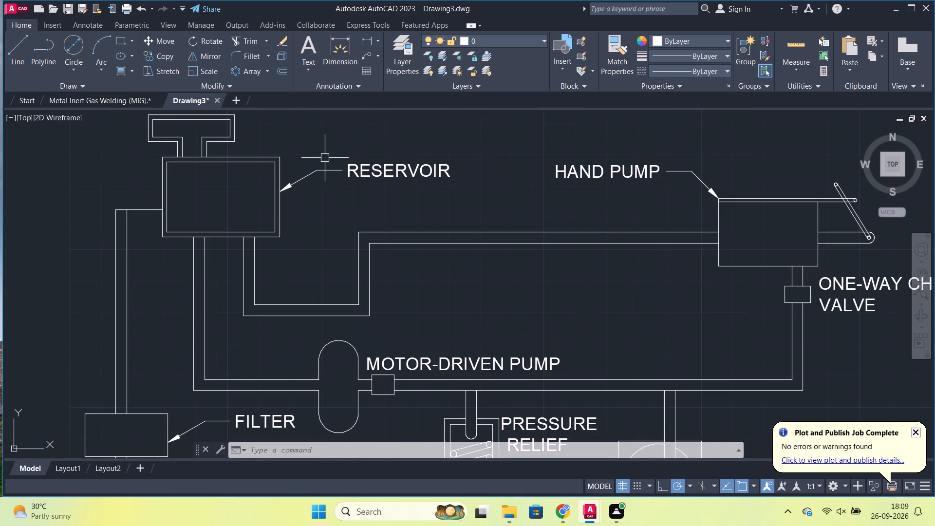
click(133, 69)
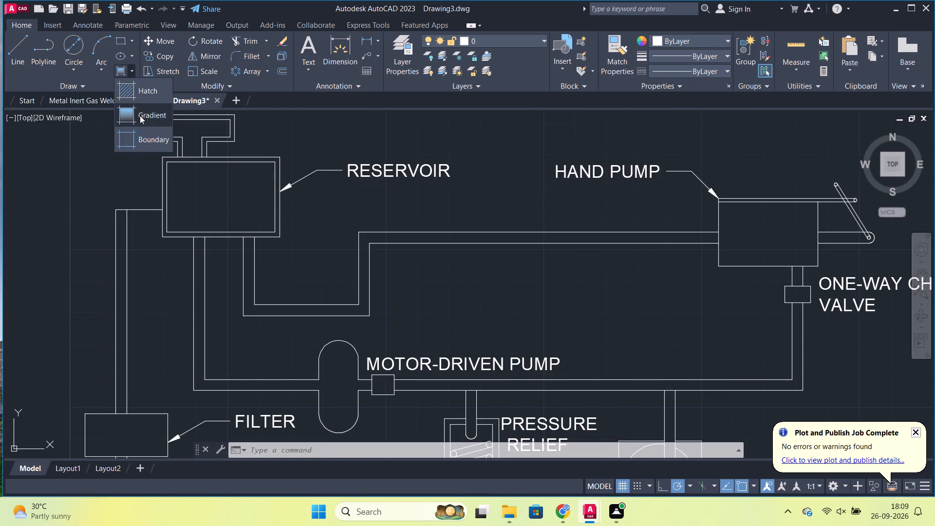
click(141, 115)
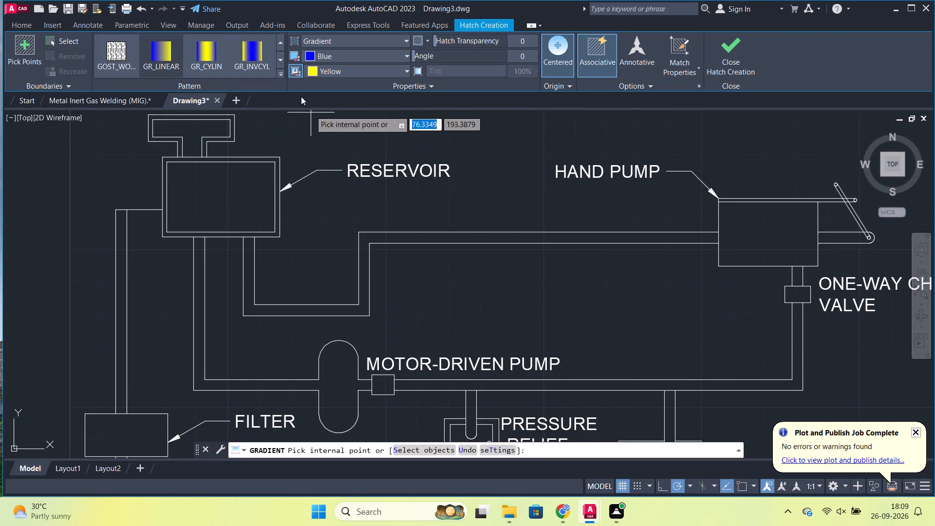
click(396, 55)
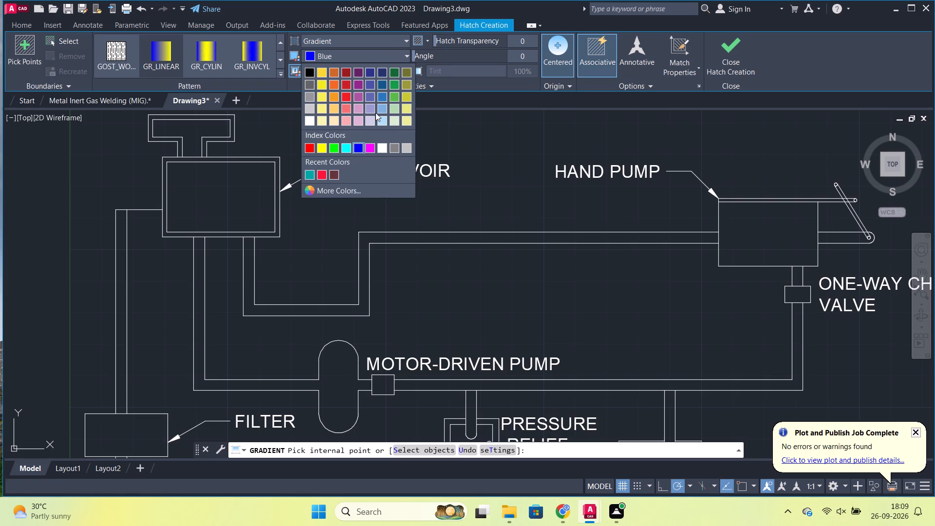
click(305, 193)
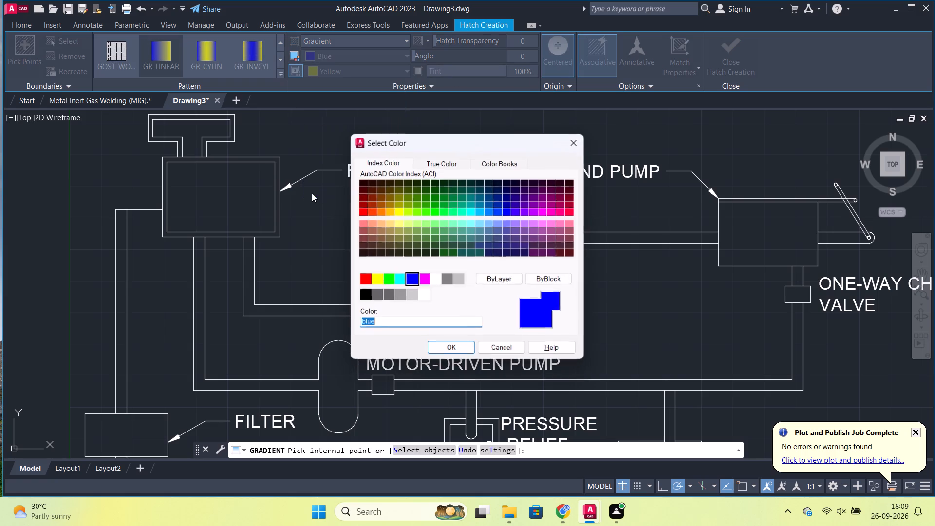
click(401, 202)
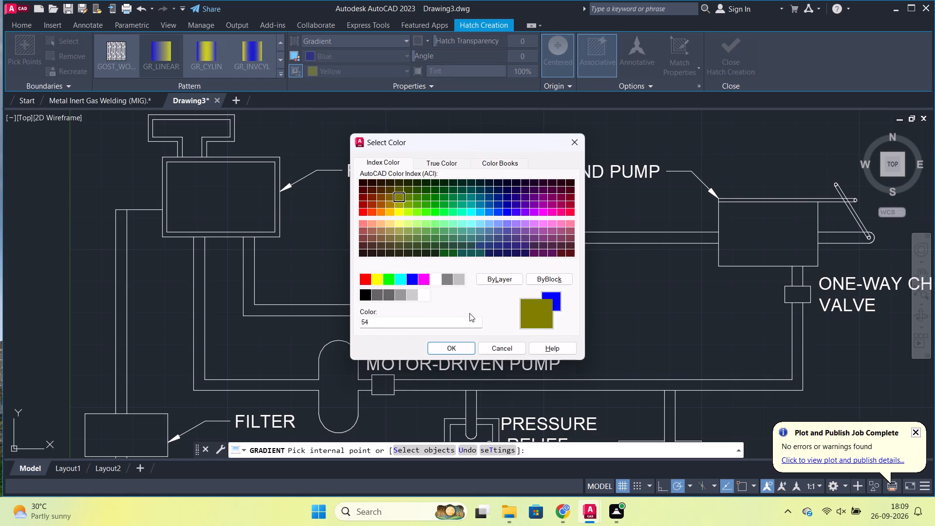
click(452, 347)
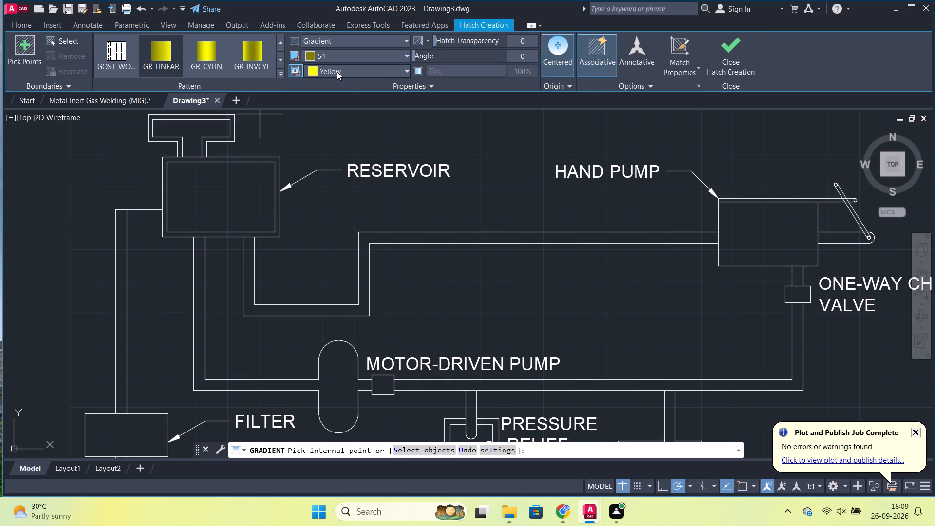
click(215, 62)
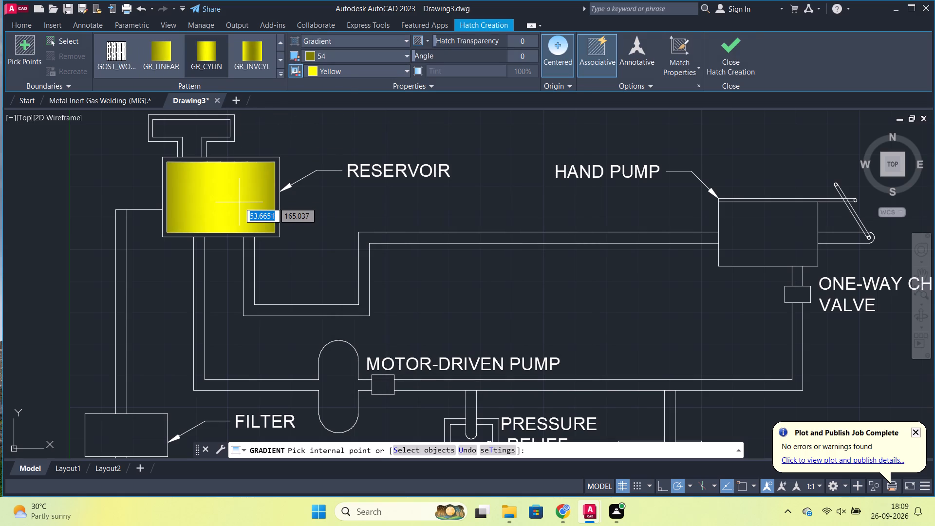
click(250, 71)
click(254, 212)
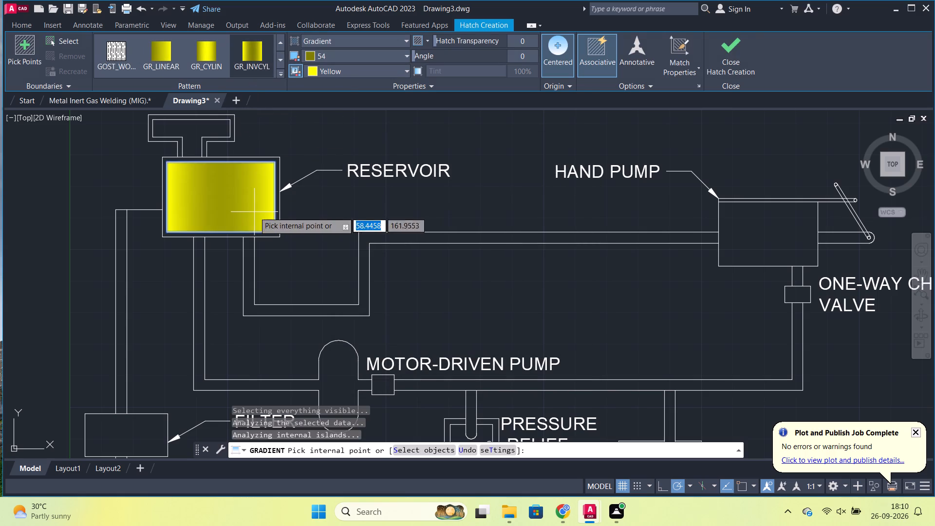
click(215, 141)
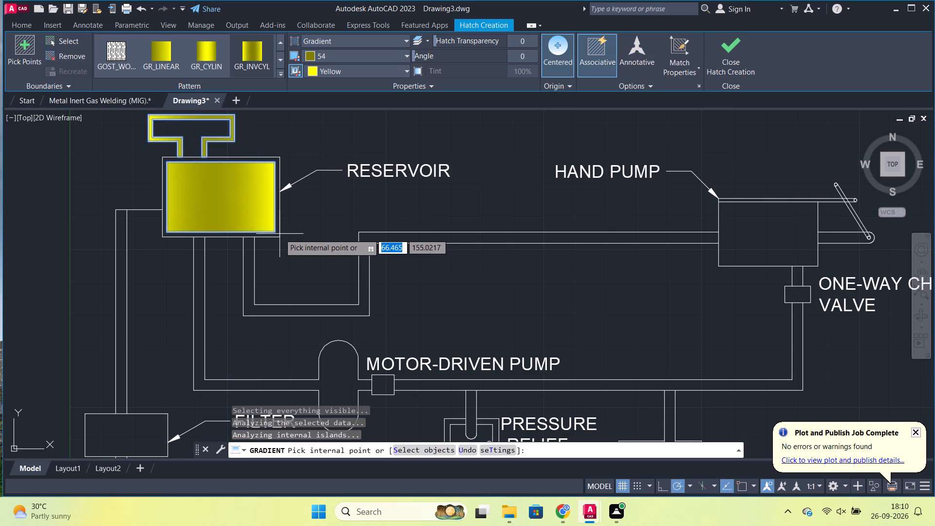
click(736, 60)
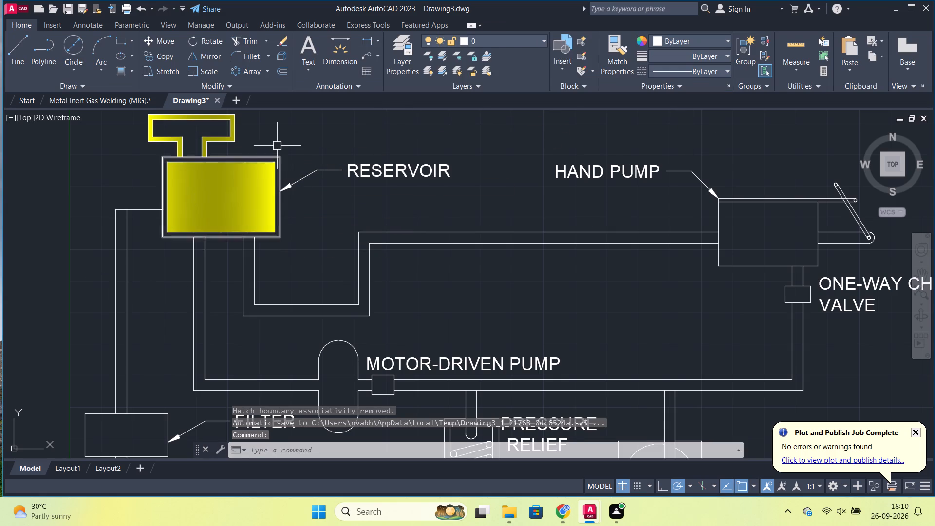
Fill the T-shaped cap's interior and the reservoir's outer wall with a gradient using colour 54 for both colours.
middle_drag(296, 149, 307, 151)
click(112, 75)
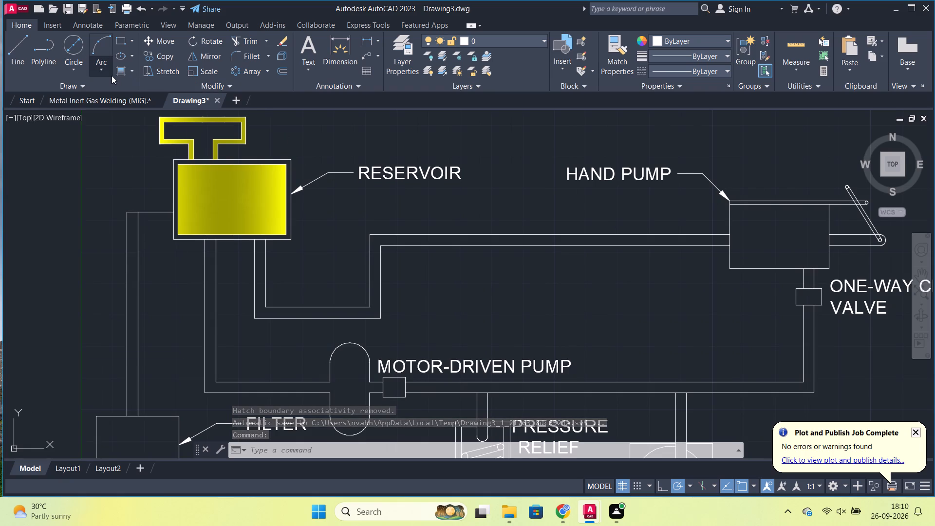
click(129, 73)
click(120, 71)
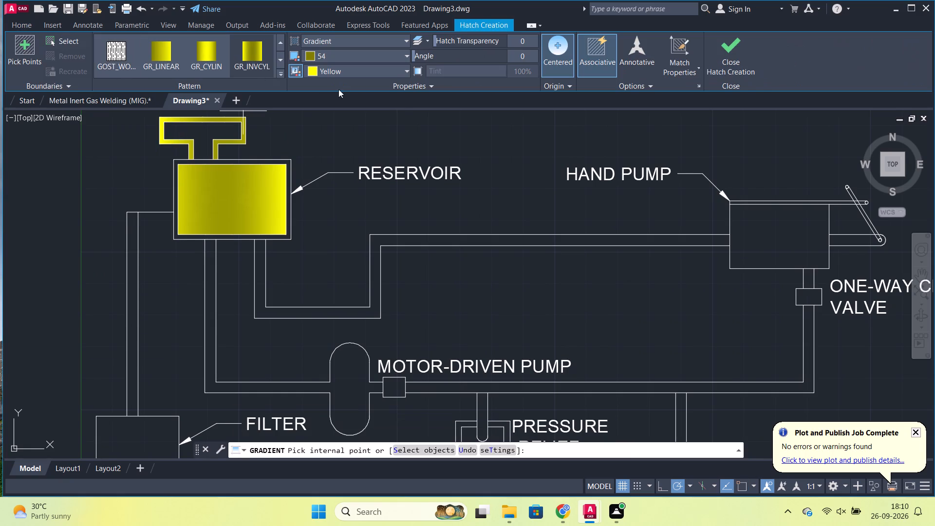
click(338, 64)
click(339, 73)
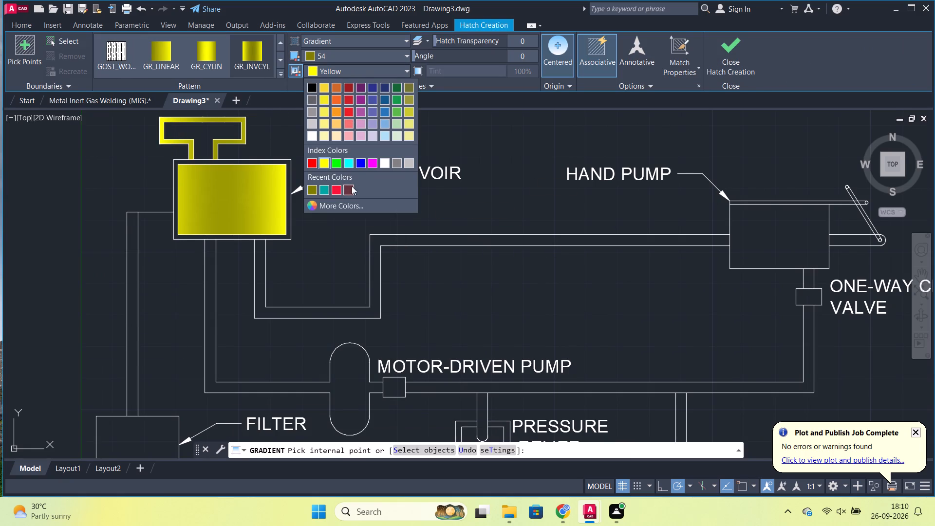
click(316, 193)
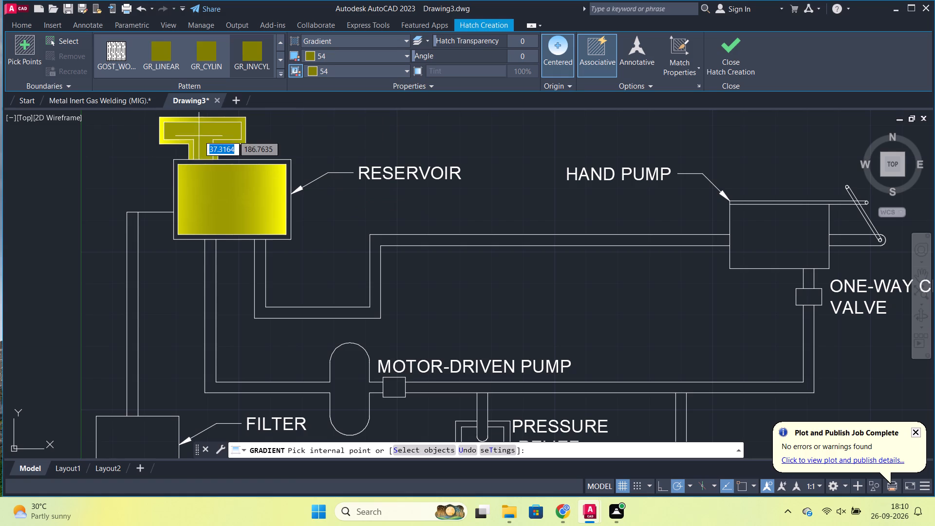
click(188, 131)
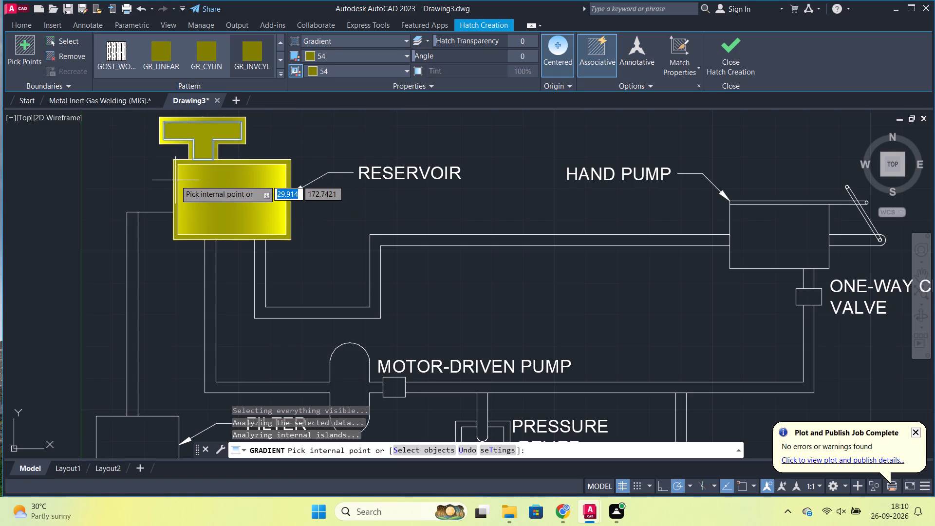
click(175, 180)
click(745, 72)
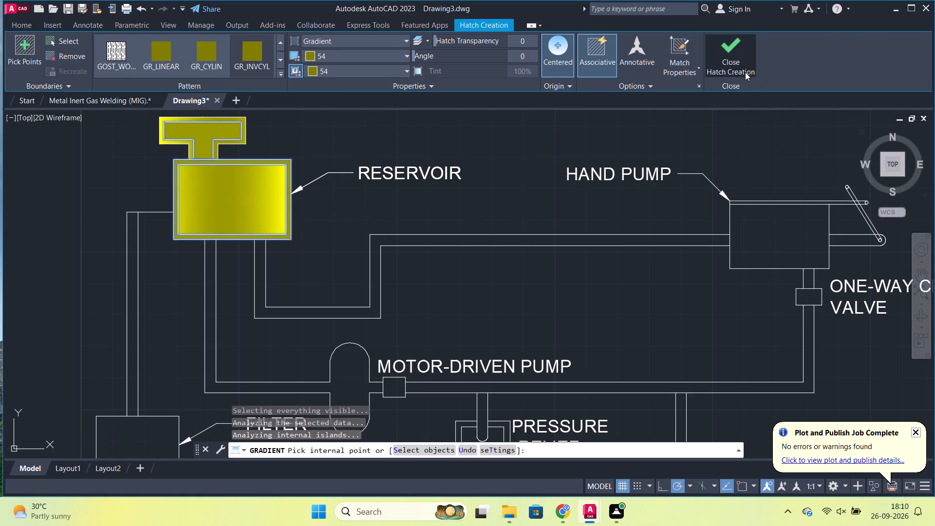
Fill the reservoir-to-hand-pump pipe and the motor-driven pump with its suction pipe using a gradient with both colours 221.
scroll(669, 110, down, 1)
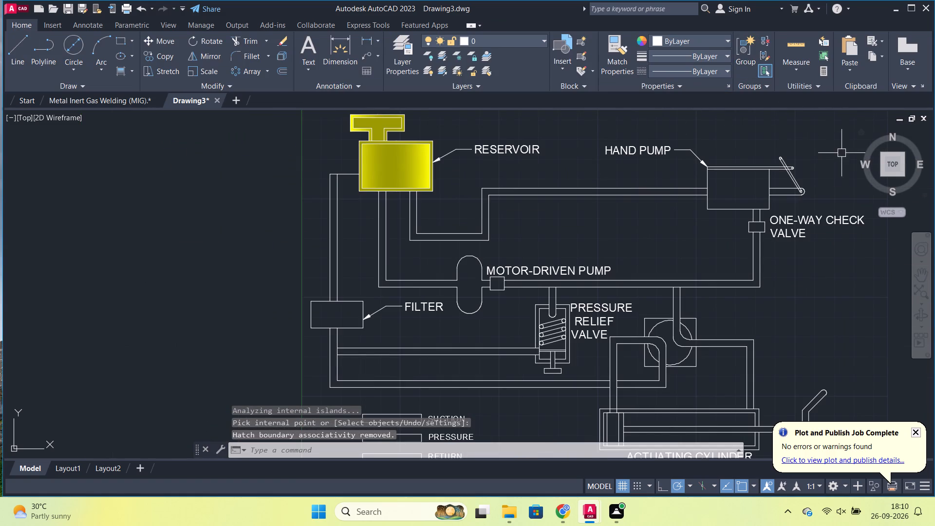
scroll(624, 234, down, 1)
middle_drag(689, 153, 670, 154)
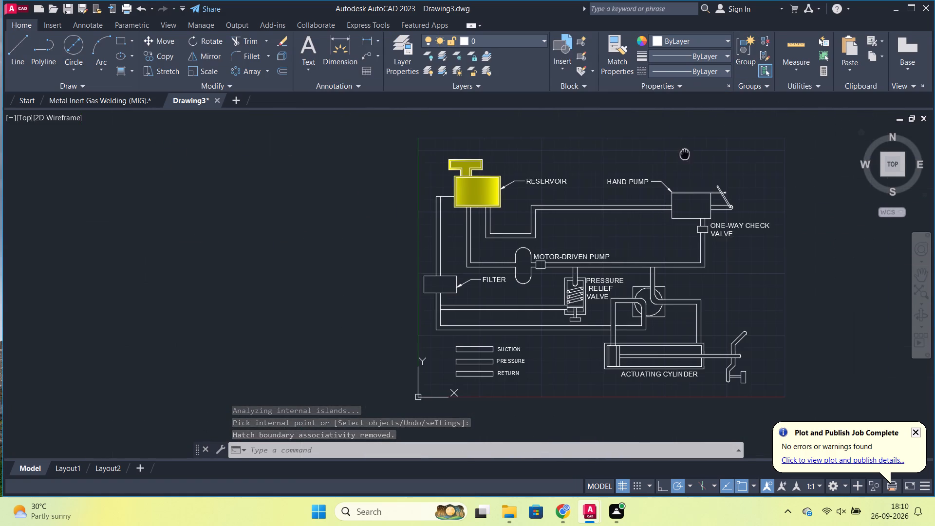
middle_drag(670, 154, 588, 169)
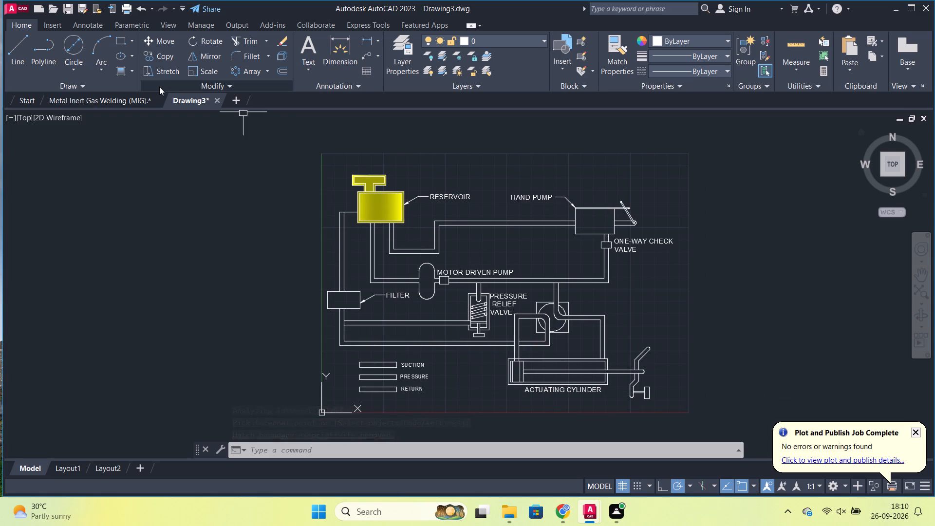
click(119, 73)
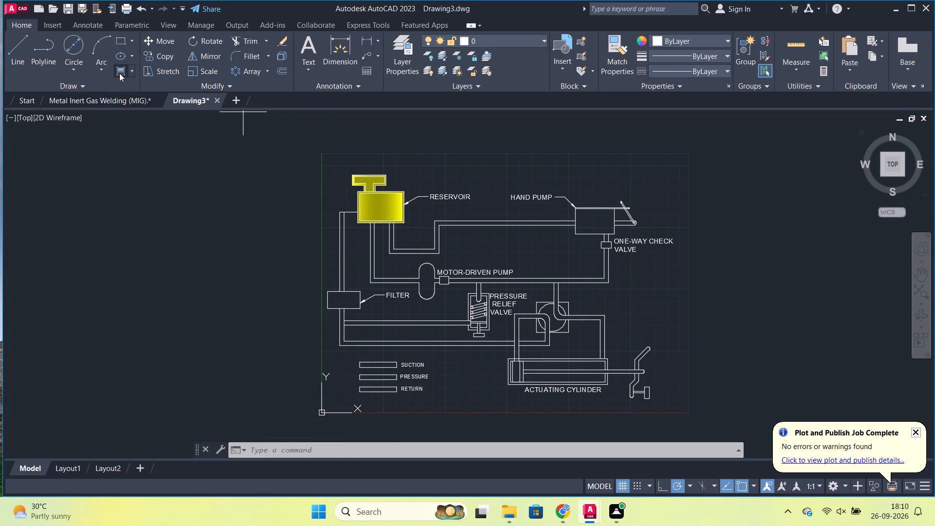
click(375, 58)
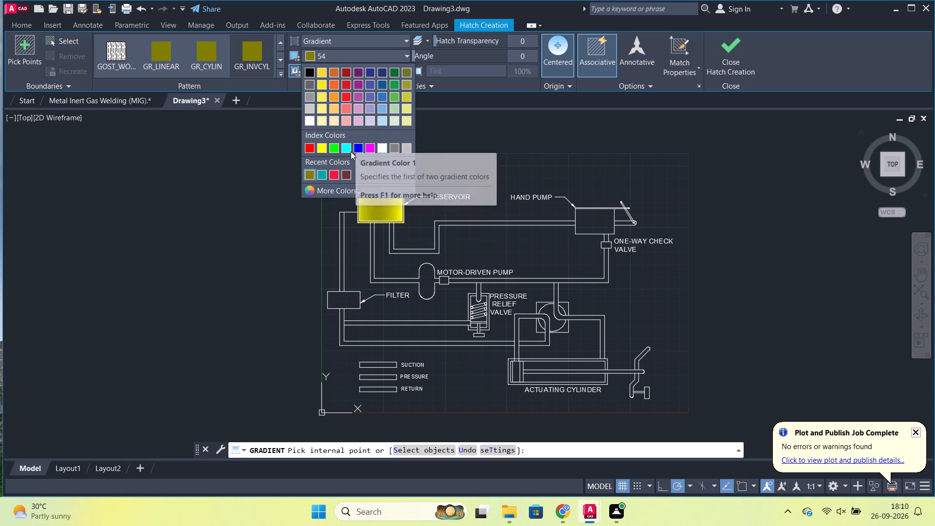
click(316, 193)
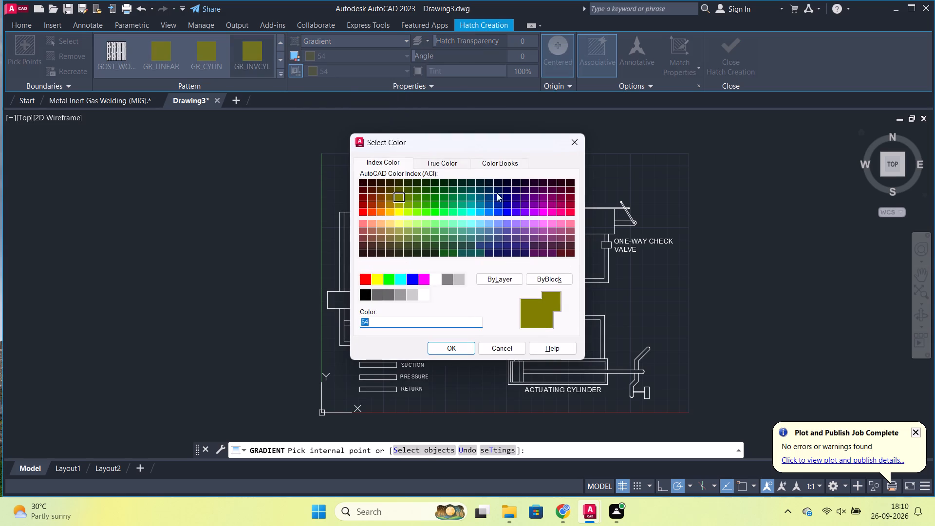
click(556, 222)
click(456, 353)
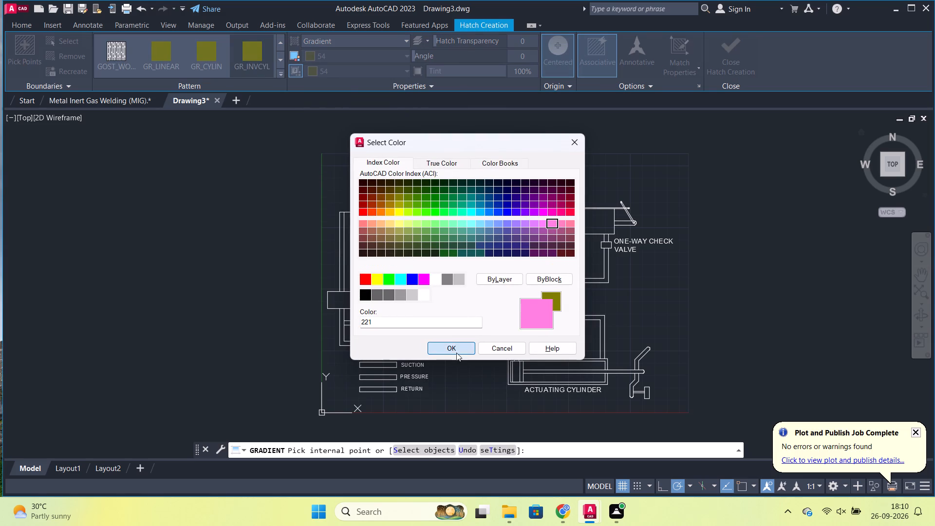
click(321, 67)
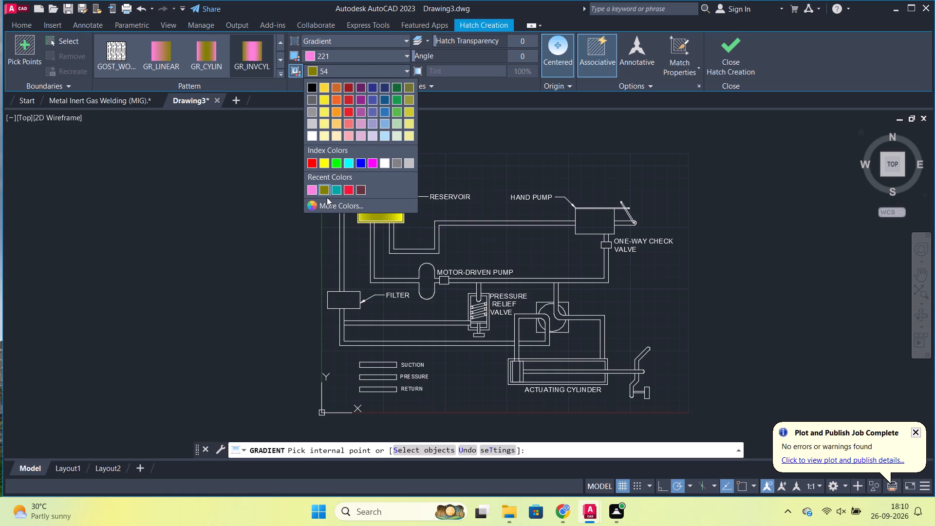
click(317, 190)
scroll(443, 220, up, 2)
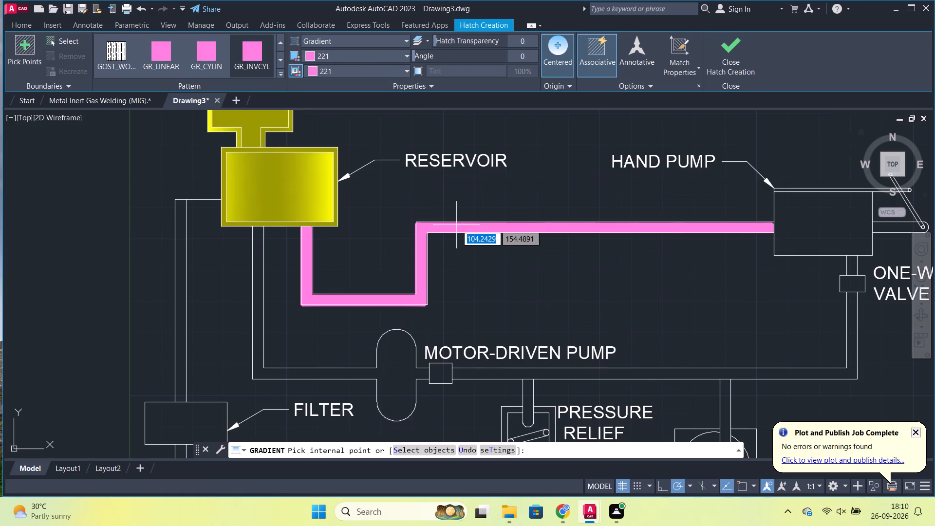
click(456, 225)
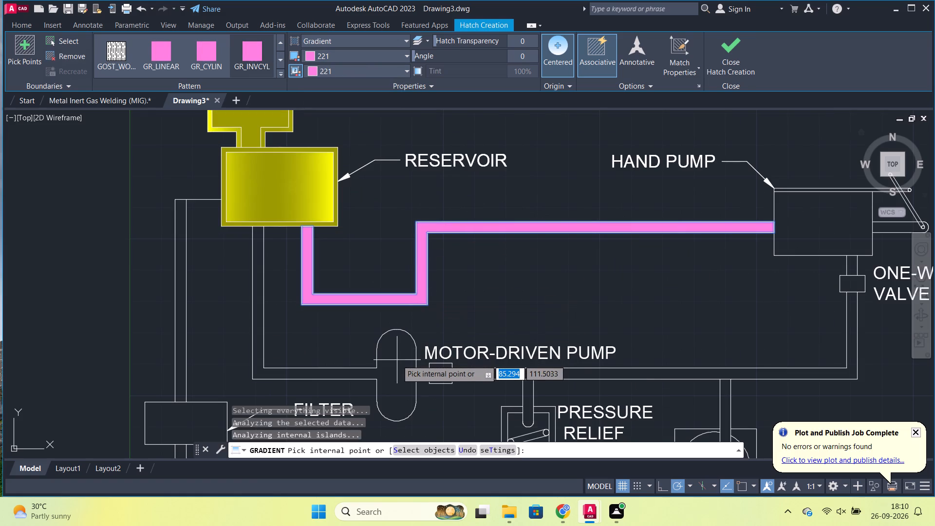
click(397, 360)
Fill the hand pump's short outlet pipe, its round-ended side arm and the SUCTION legend rectangle with the 221 gradient, and finish the hatch.
scroll(478, 280, down, 2)
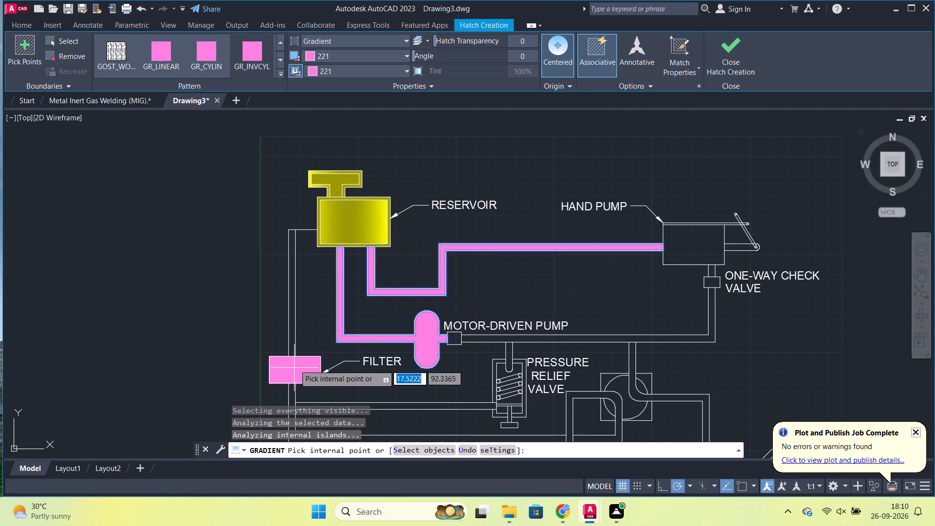
scroll(301, 309, down, 1)
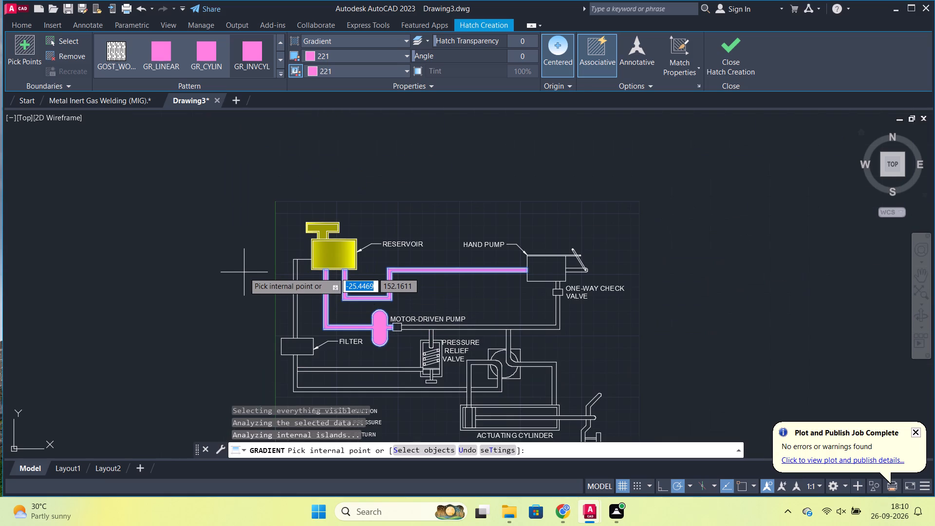
scroll(545, 271, up, 2)
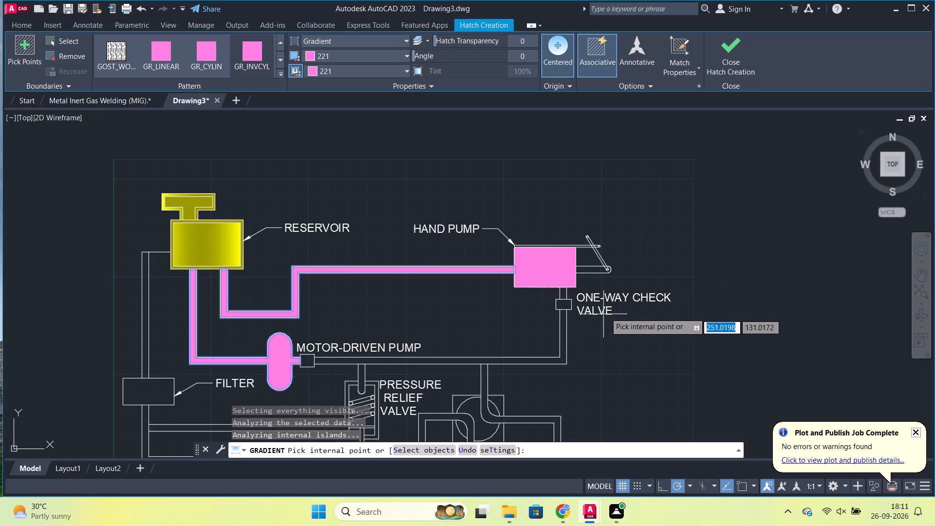
scroll(577, 292, up, 2)
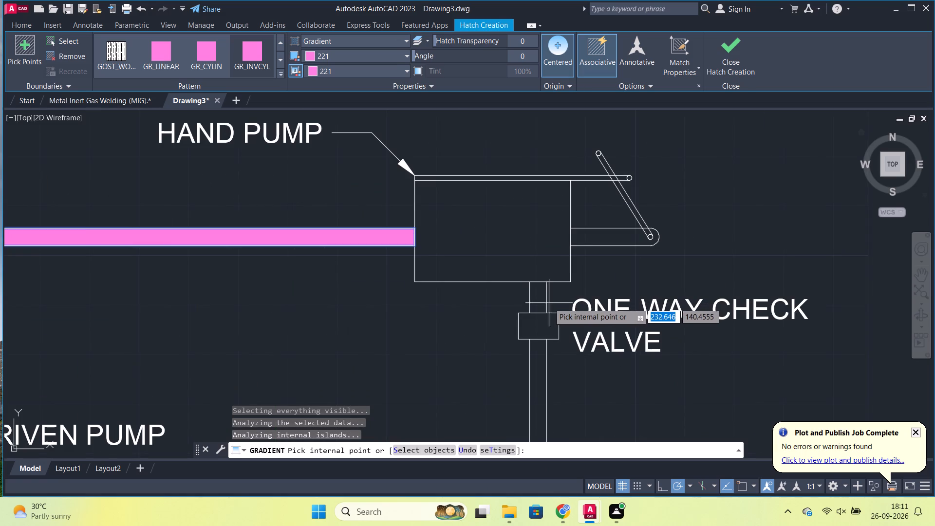
click(531, 300)
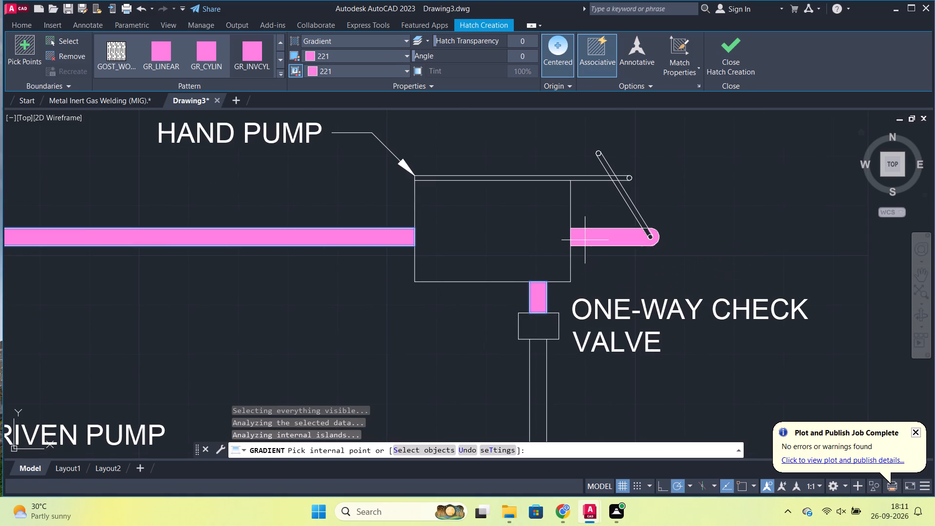
click(585, 240)
scroll(625, 225, up, 3)
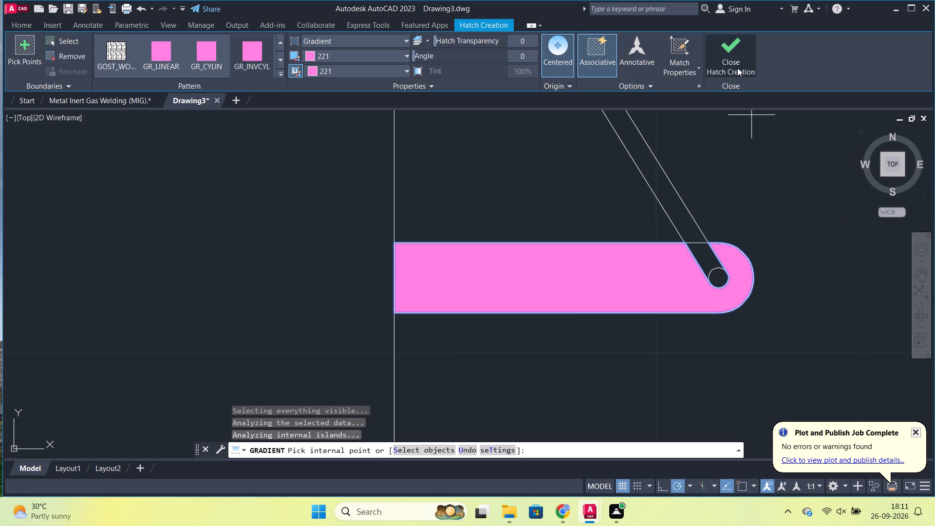
scroll(419, 227, down, 7)
scroll(268, 305, up, 3)
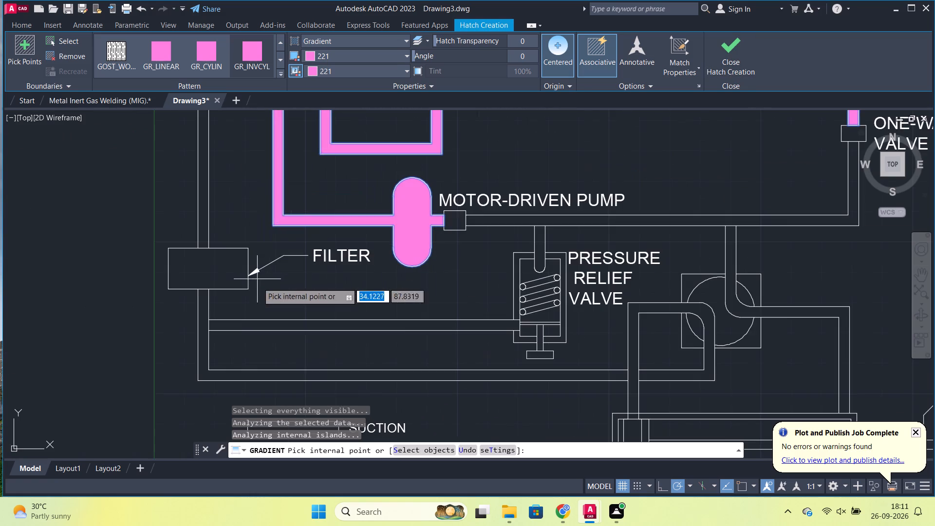
scroll(294, 357, down, 2)
scroll(308, 400, up, 2)
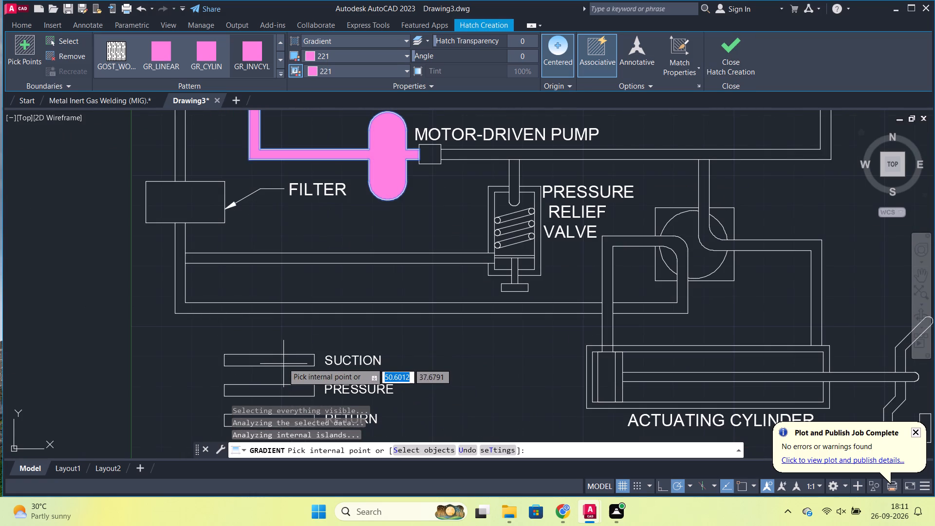
click(274, 358)
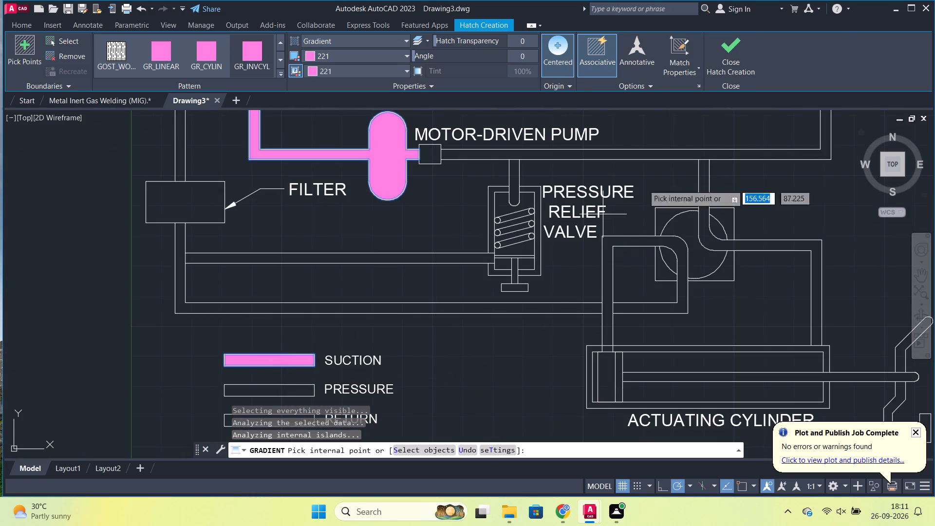
click(732, 68)
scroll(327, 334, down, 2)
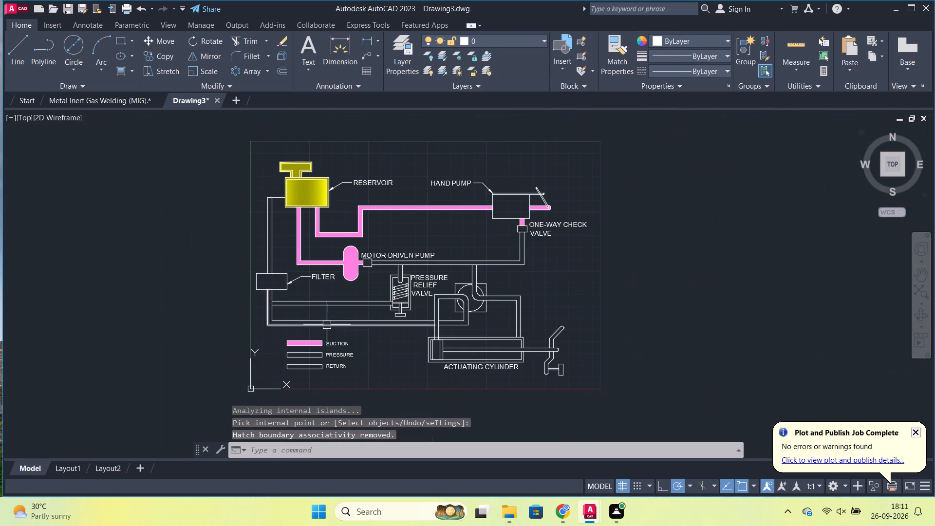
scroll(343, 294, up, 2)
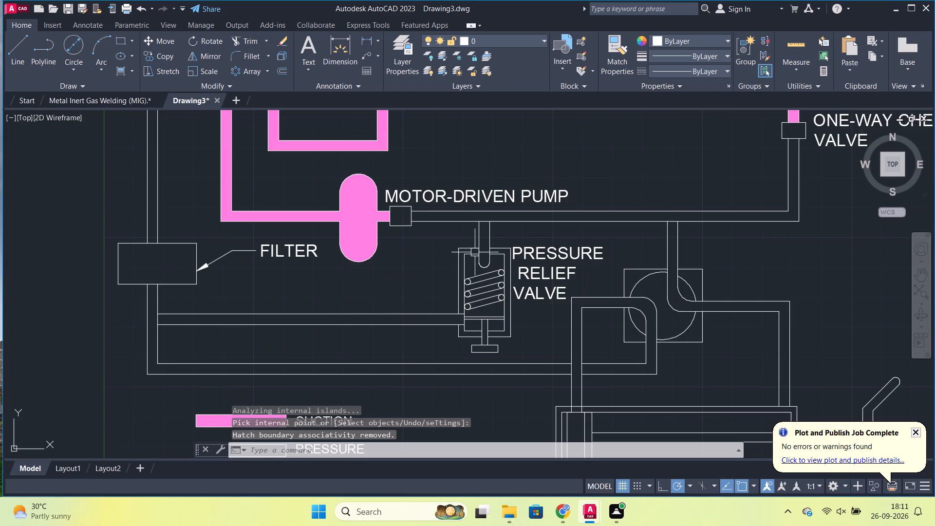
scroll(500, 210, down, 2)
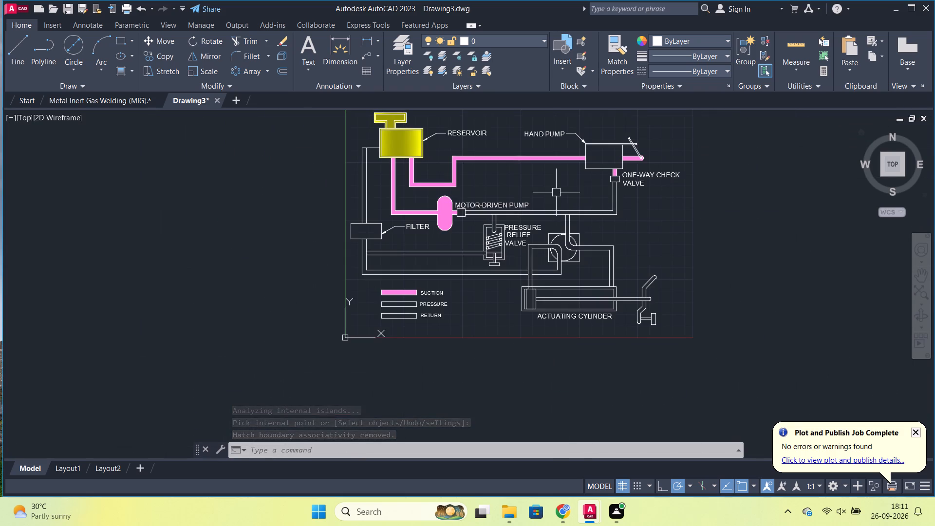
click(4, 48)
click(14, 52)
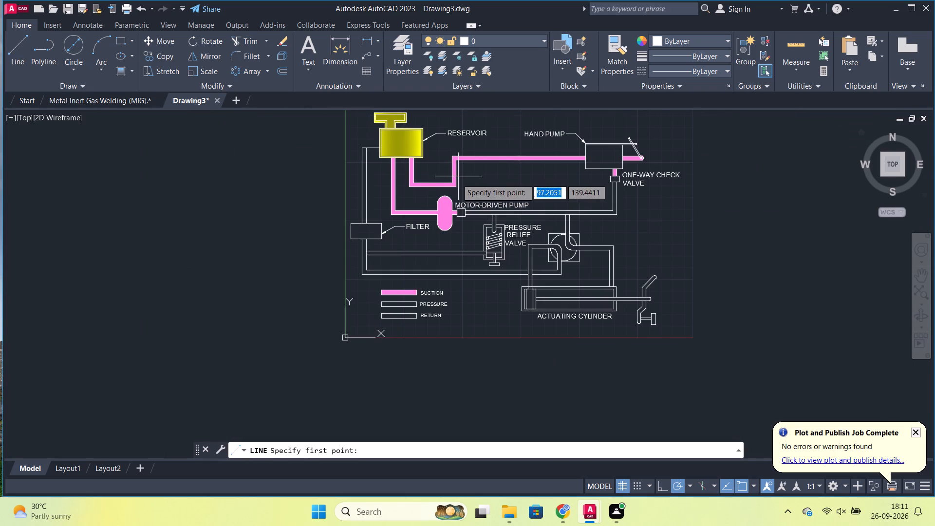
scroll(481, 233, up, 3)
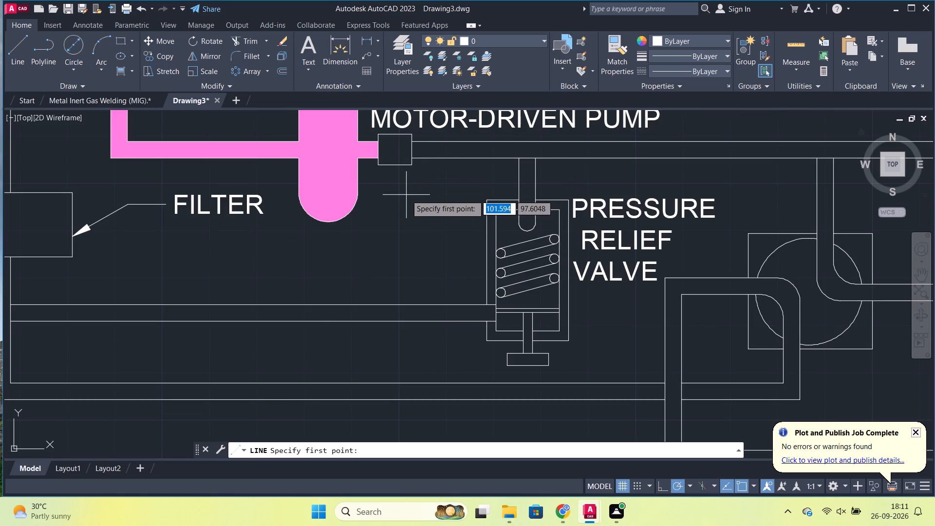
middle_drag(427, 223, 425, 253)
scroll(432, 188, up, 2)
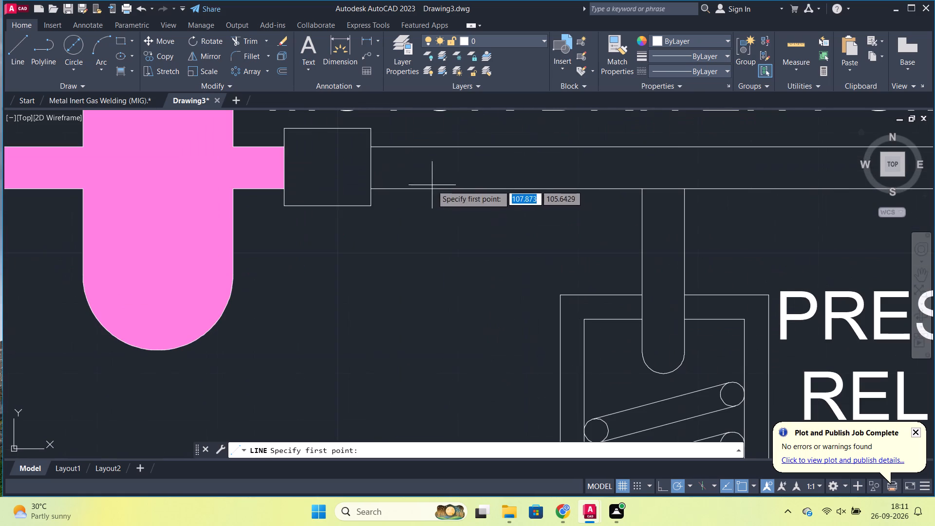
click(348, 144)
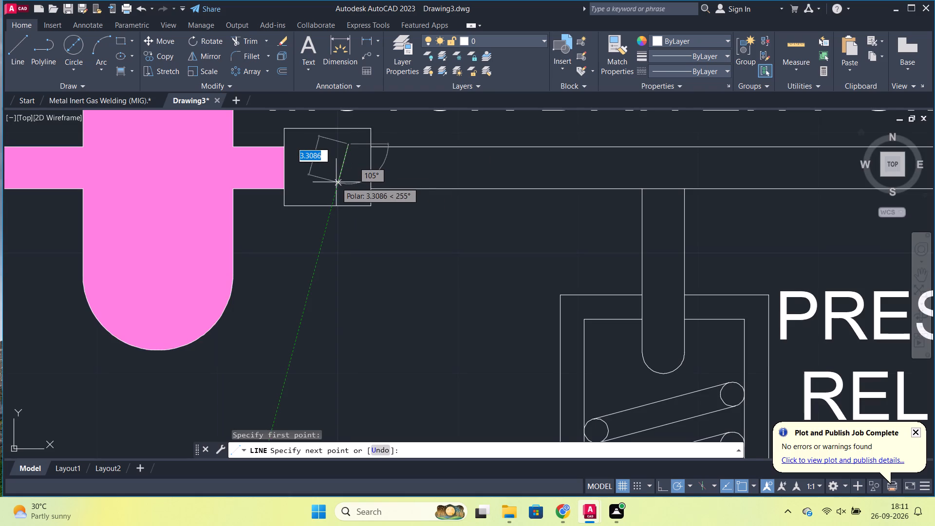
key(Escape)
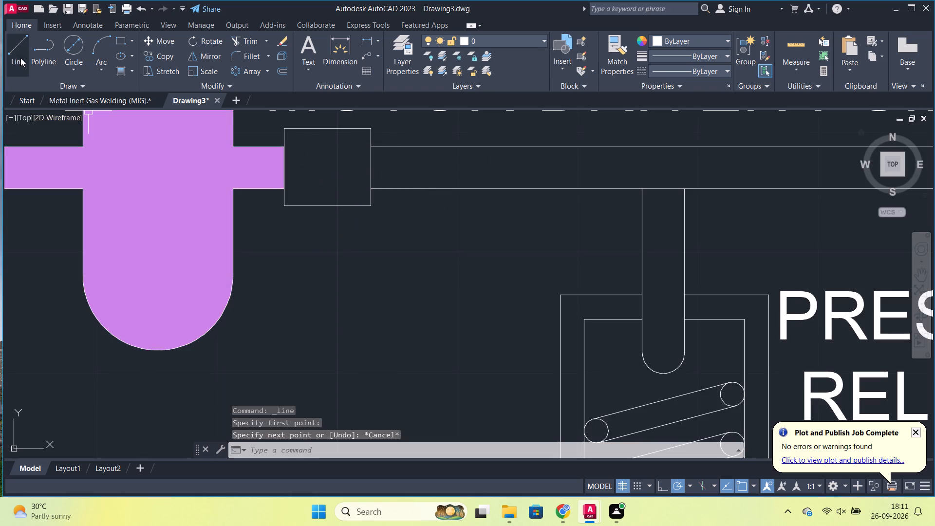
Draw a 2.5 horizontal line below the small square beside the motor-driven pump, with crossing diagonal lines rising from its two ends.
click(18, 51)
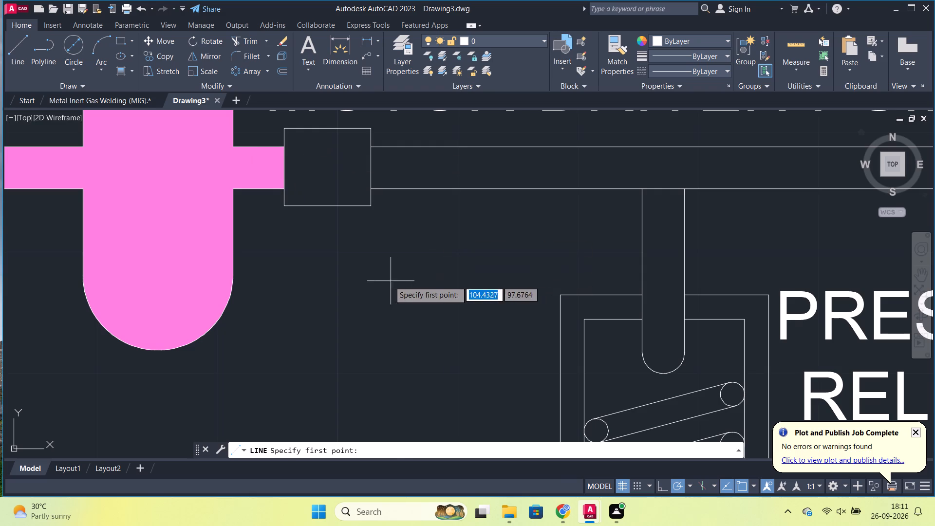
click(370, 281)
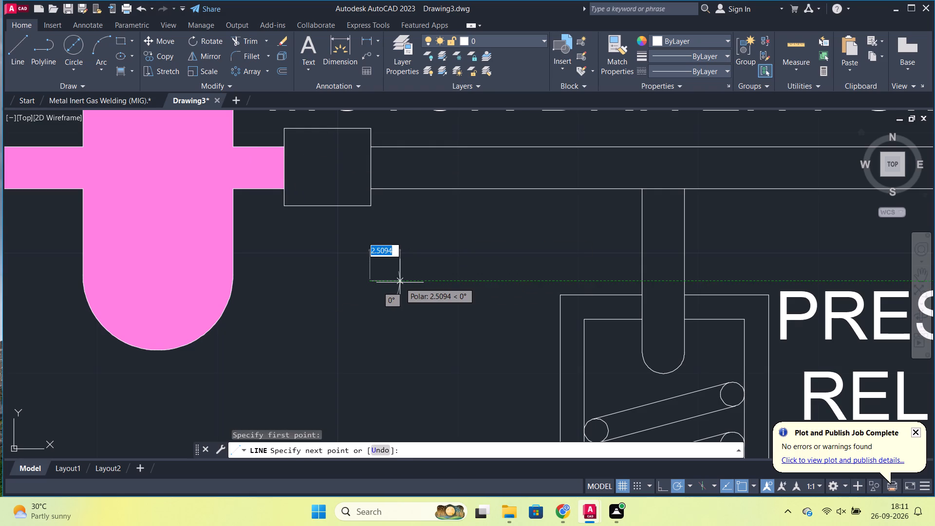
text(2.5)
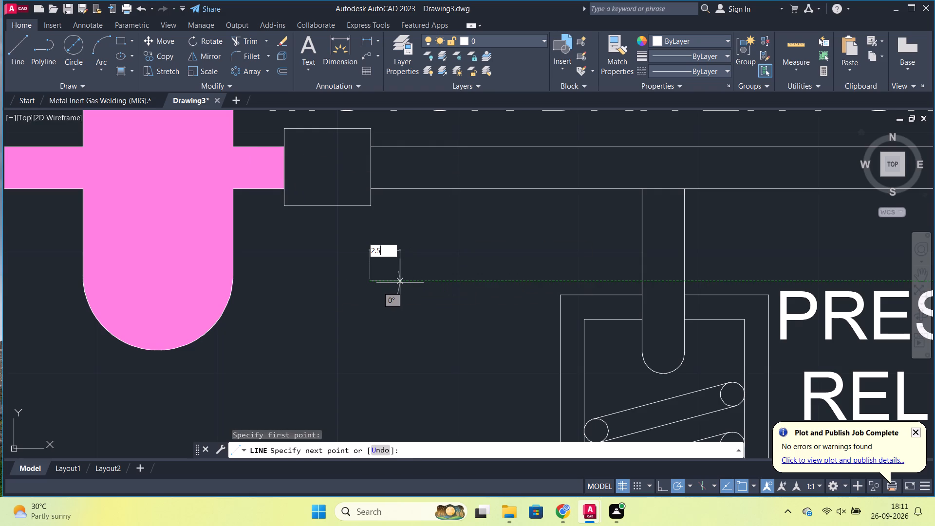
key(Return)
click(367, 247)
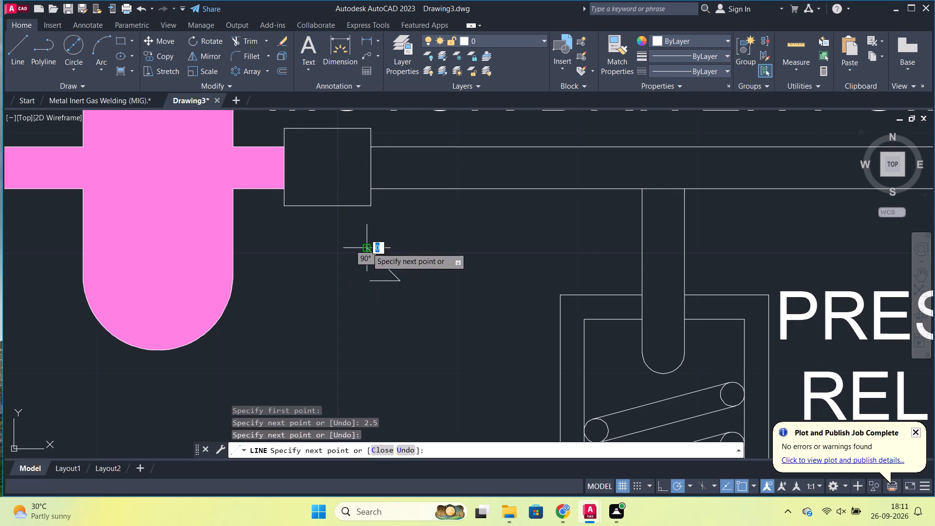
key(Escape)
key(space)
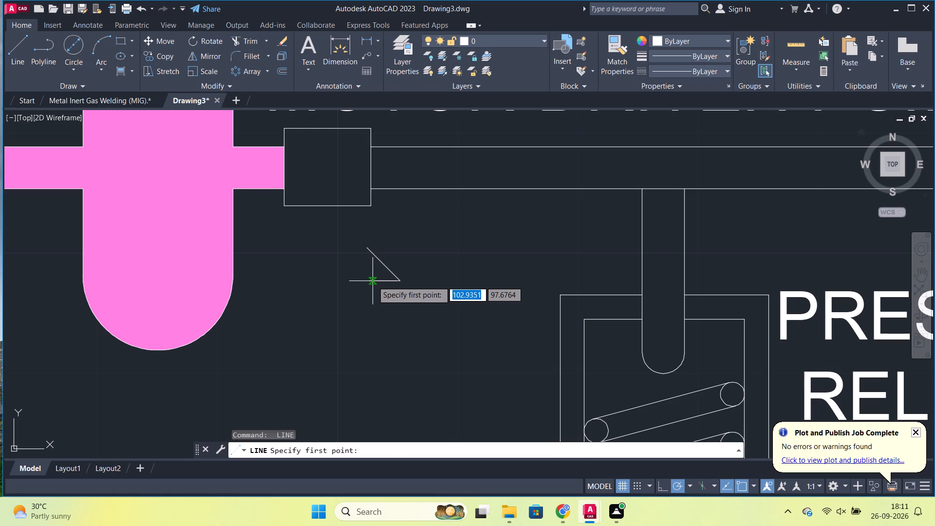
click(372, 281)
click(395, 236)
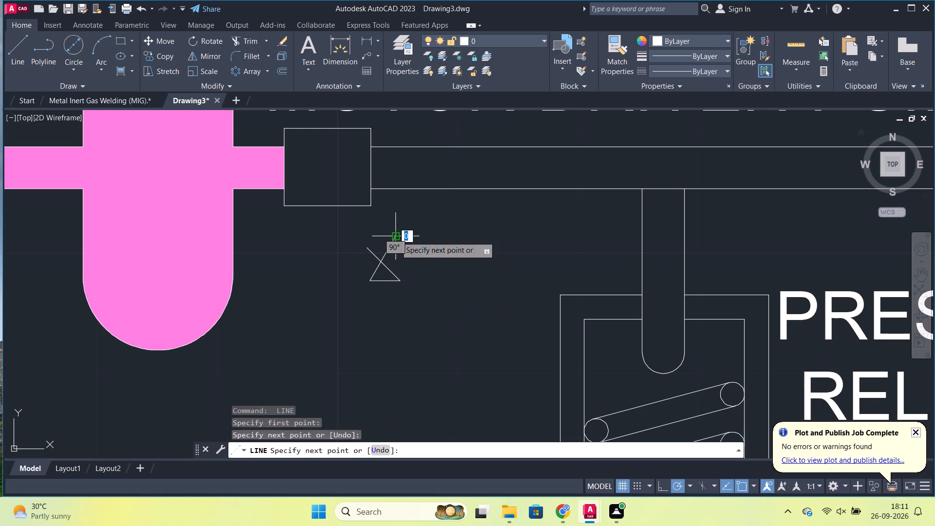
key(Escape)
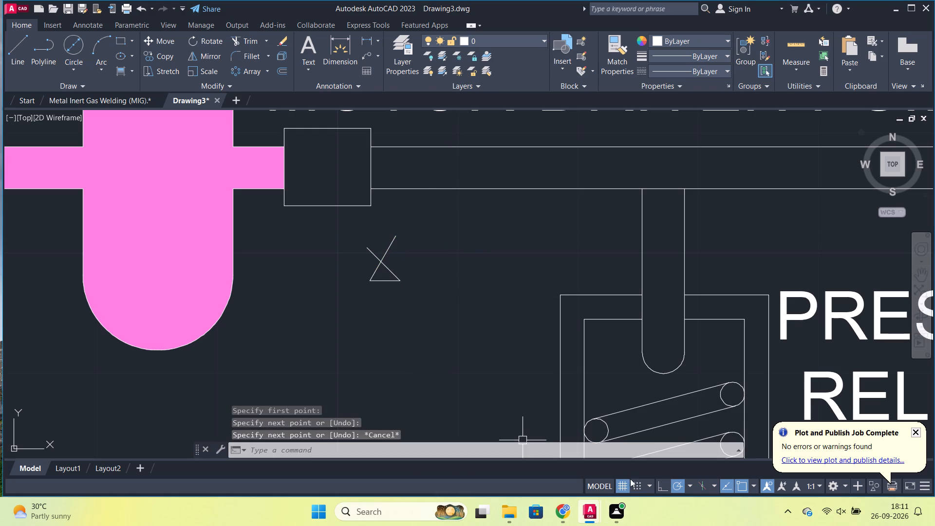
Set the polar tracking angle increment to 30 degrees (30, 60, 90, 120).
click(690, 487)
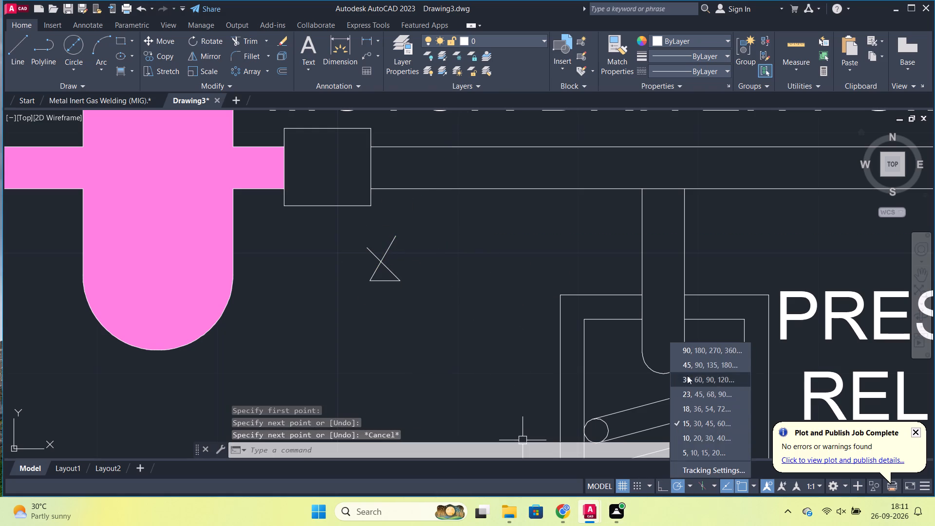
click(693, 378)
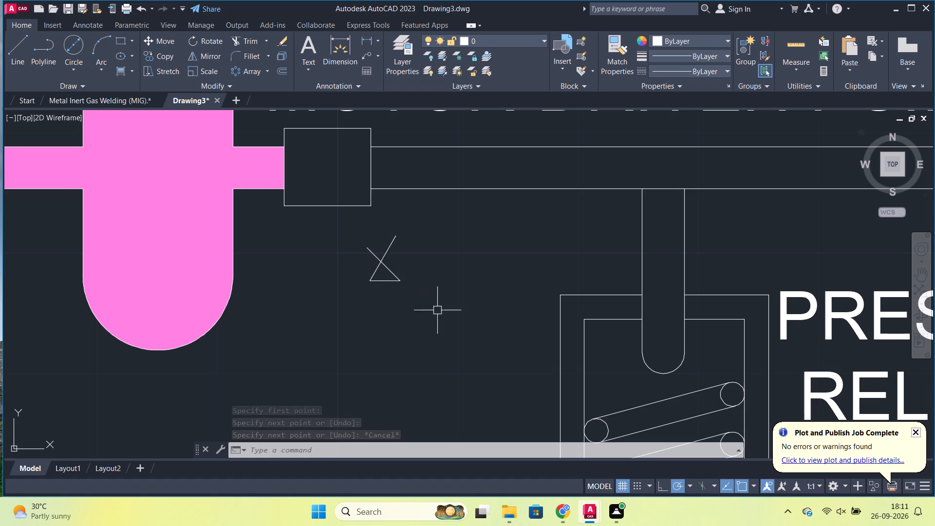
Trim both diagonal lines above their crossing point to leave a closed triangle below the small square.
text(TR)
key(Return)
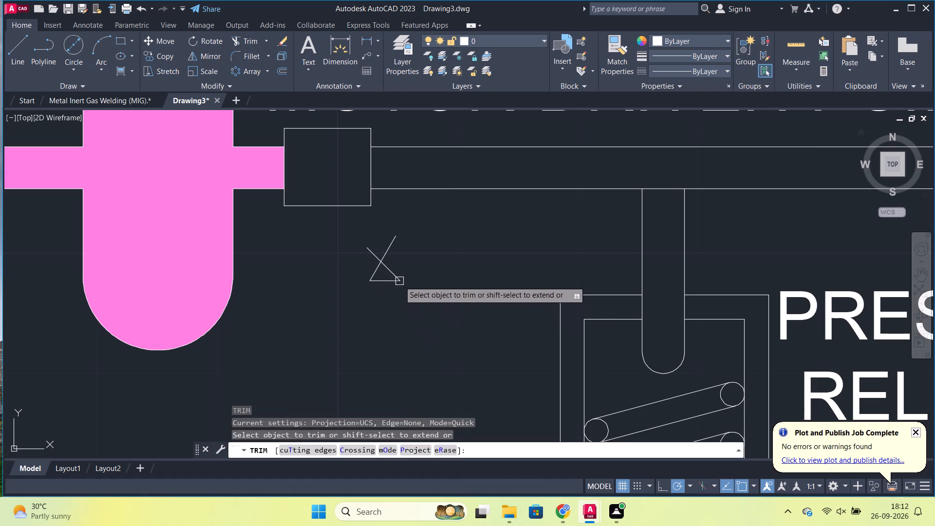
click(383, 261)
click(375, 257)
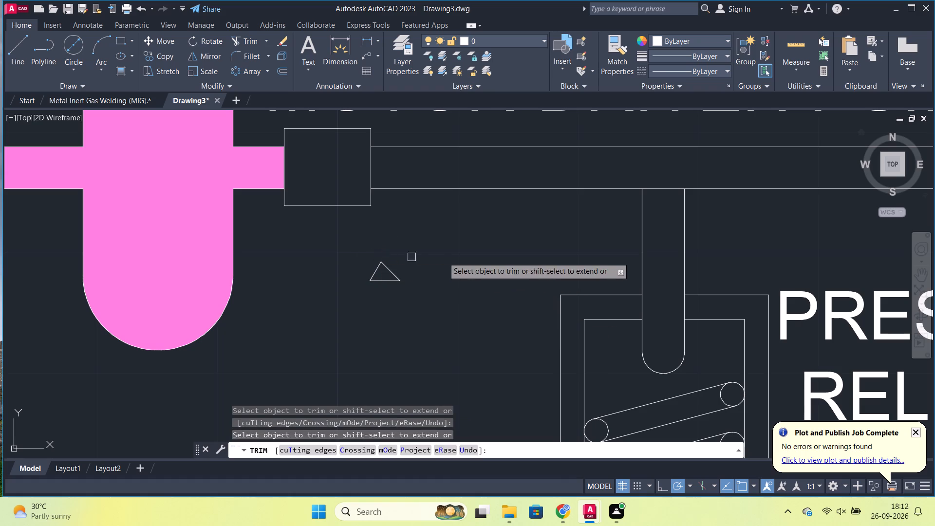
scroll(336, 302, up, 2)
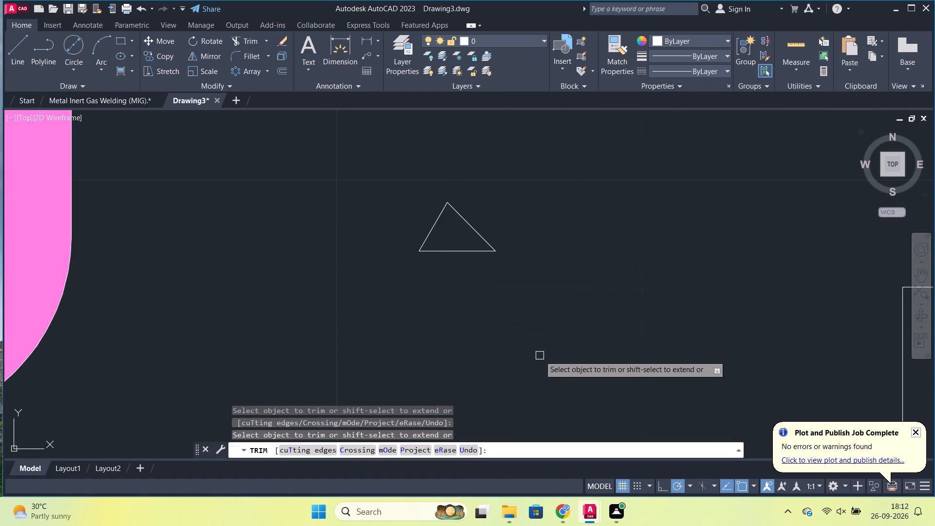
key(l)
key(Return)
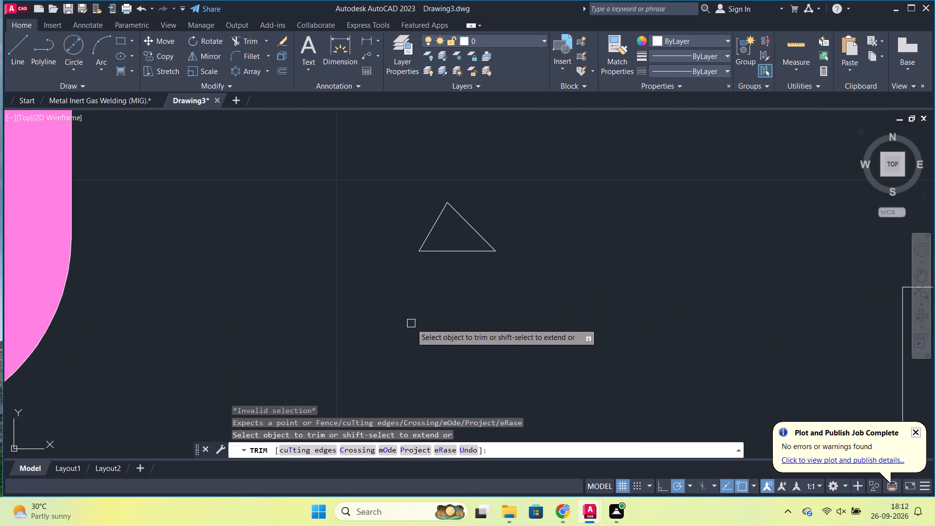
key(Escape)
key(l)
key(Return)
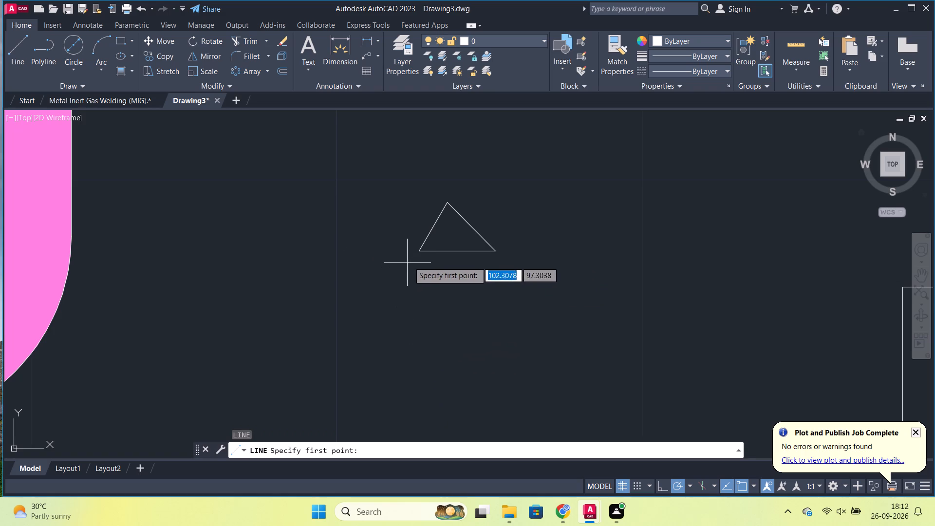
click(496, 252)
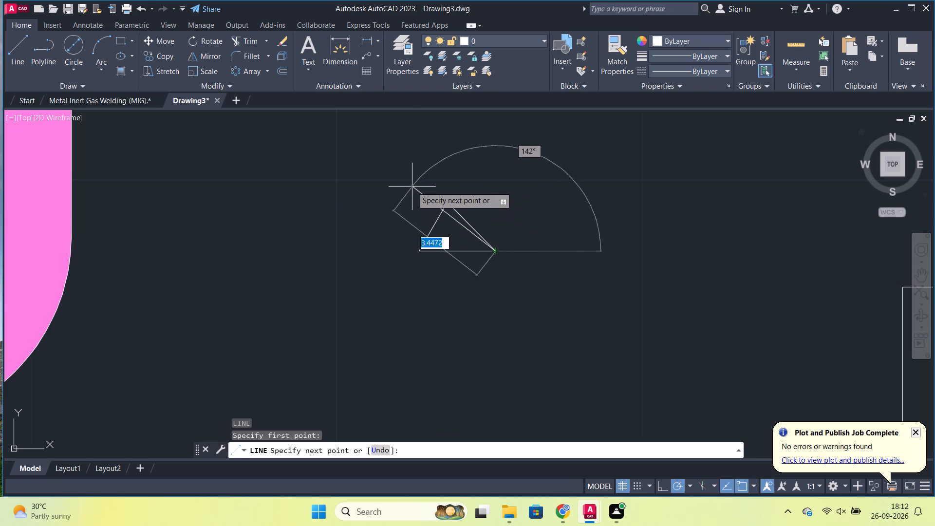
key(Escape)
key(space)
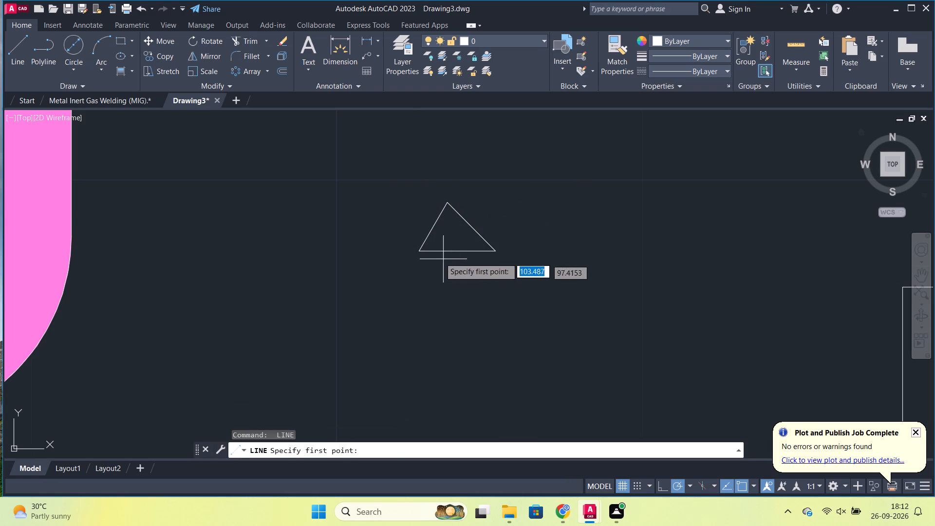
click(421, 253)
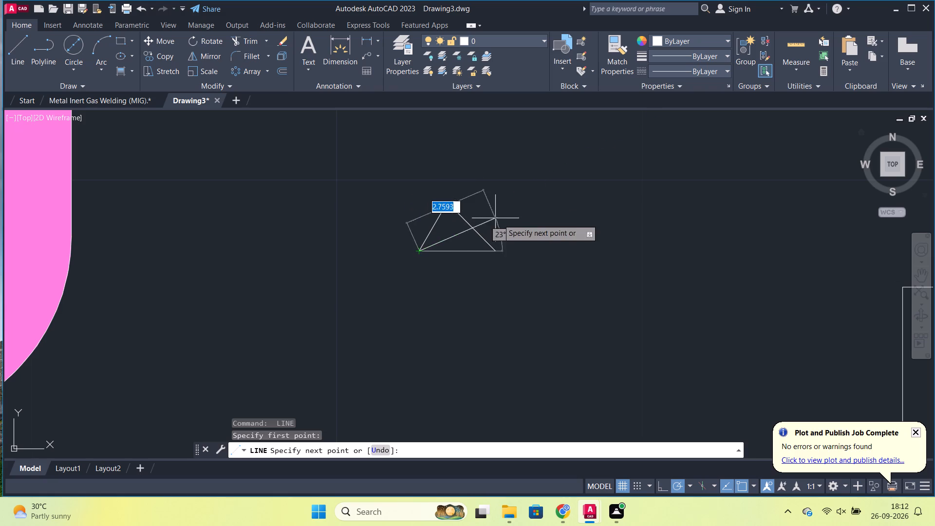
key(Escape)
Erase the three lines of the small triangle beside the motor-driven pump.
scroll(475, 206, down, 2)
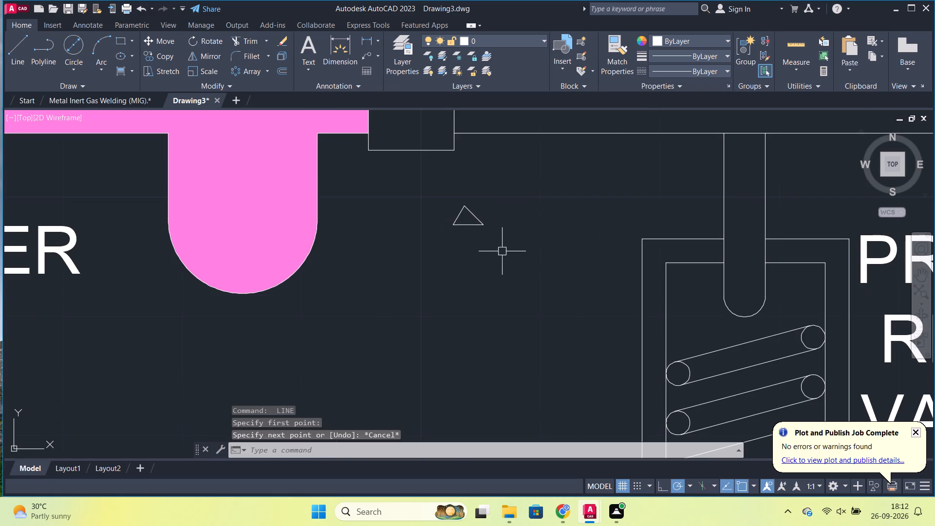
drag(502, 252, 490, 243)
click(430, 199)
key(e)
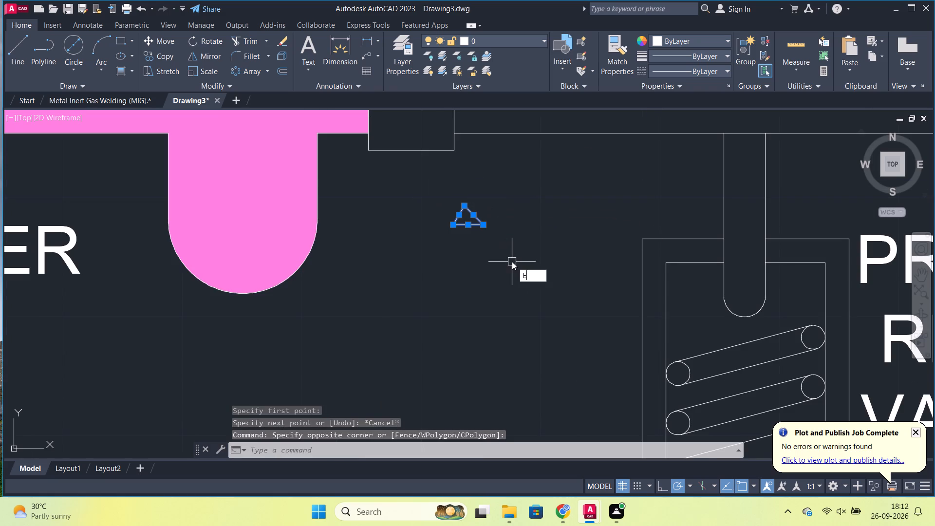
key(Return)
Find the ready-made arrow symbols among the annotation tool samples and start inserting the Arrows - Imperial block.
text(ARRO)
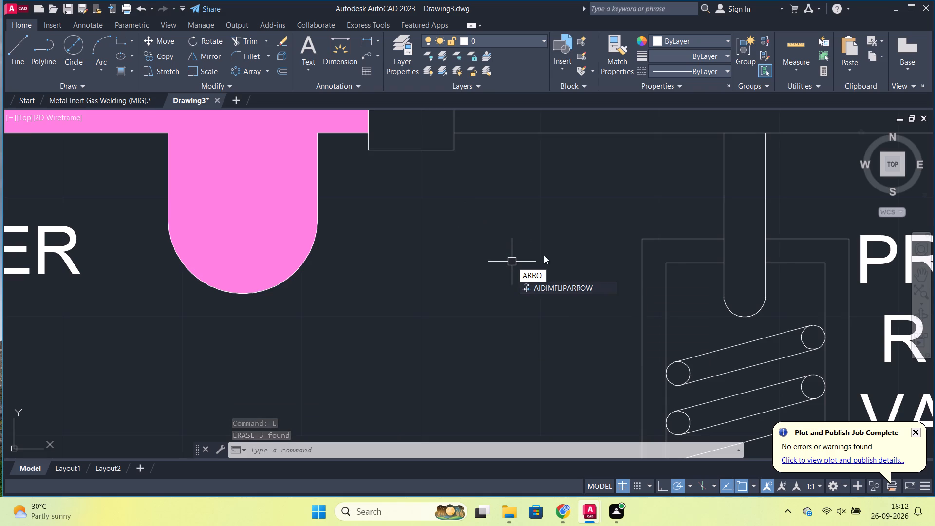
key(Escape)
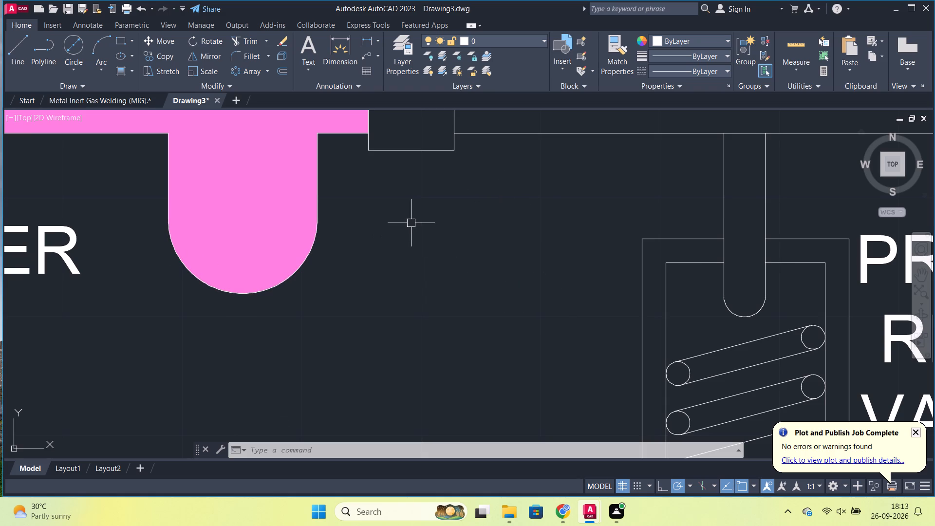
scroll(354, 230, down, 1)
middle_drag(366, 225, 372, 242)
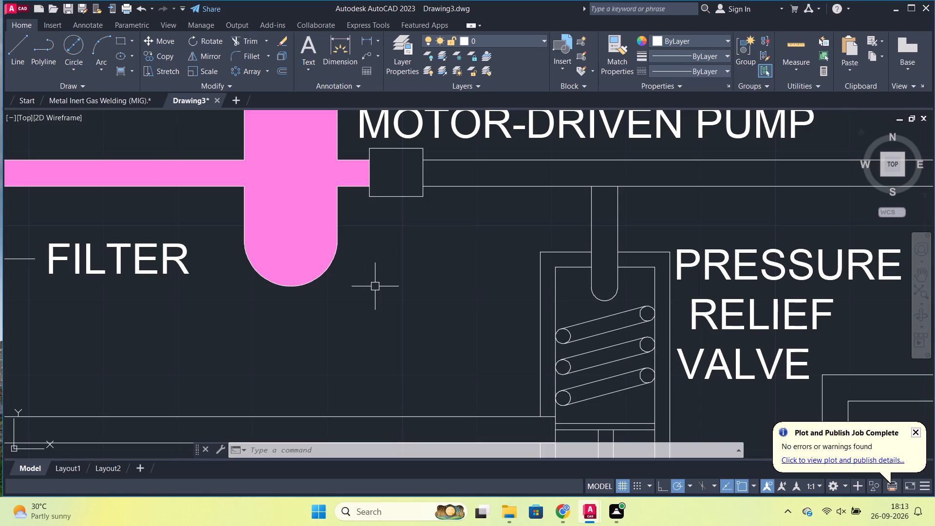
text(TP)
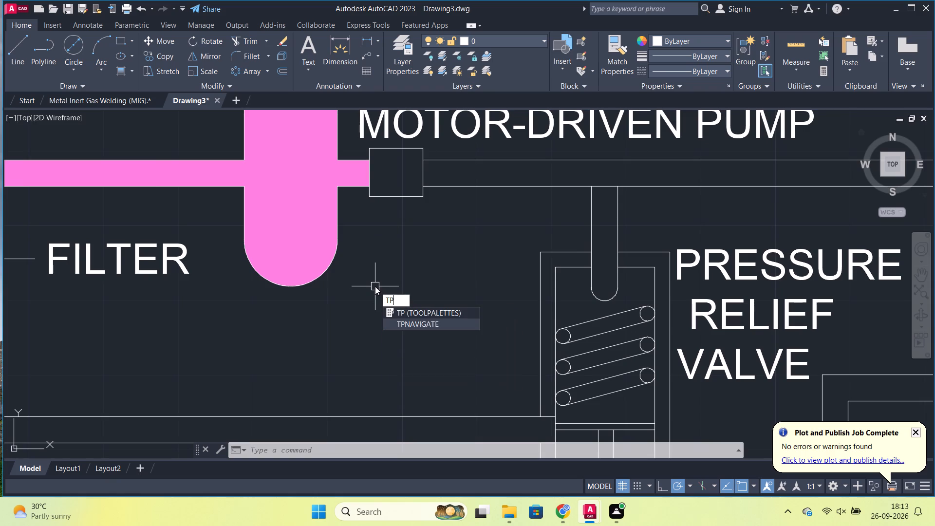
click(442, 314)
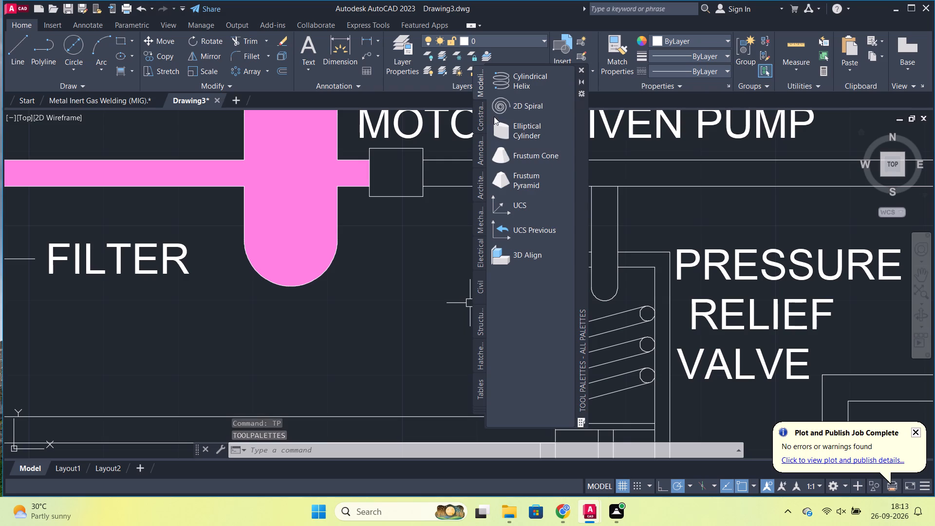
click(480, 150)
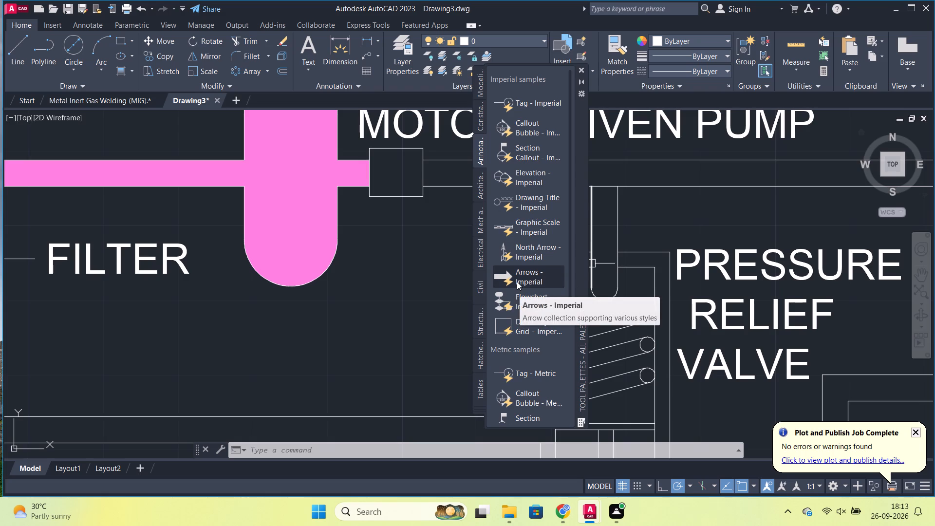
scroll(534, 304, down, 3)
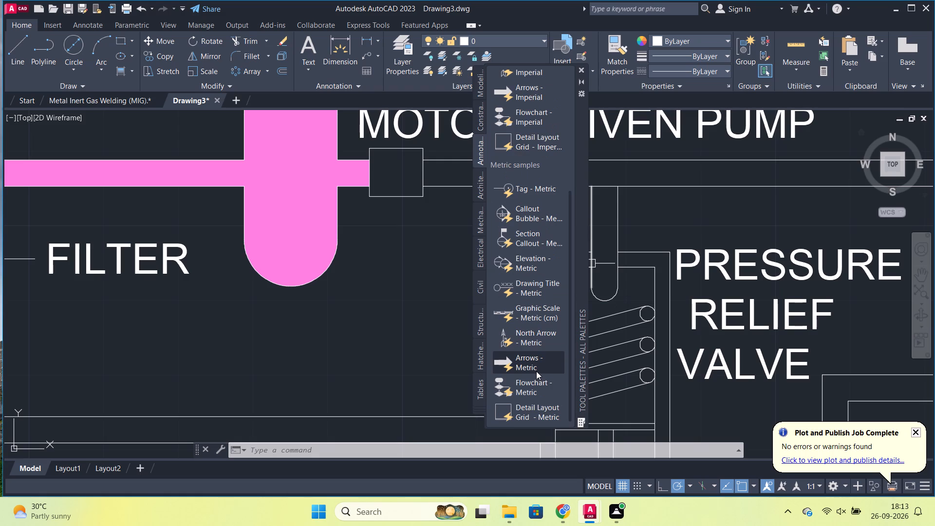
scroll(549, 301, up, 2)
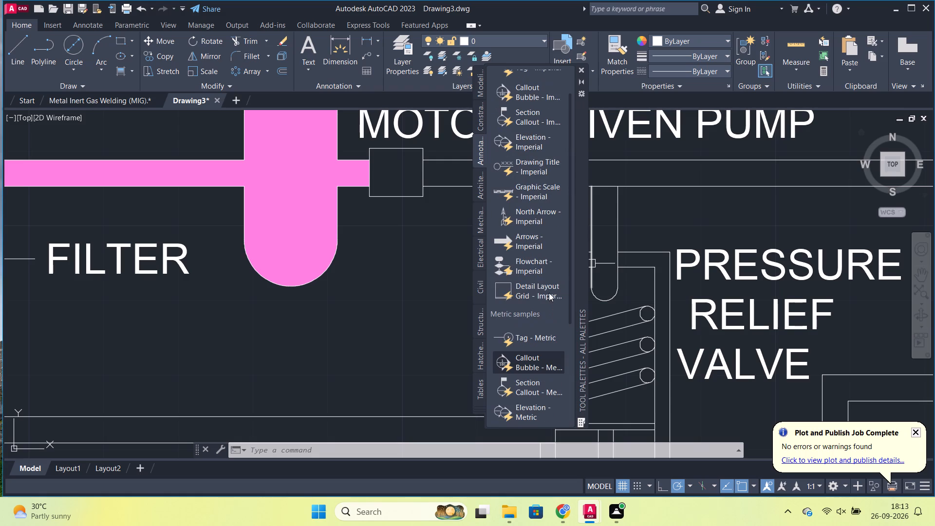
click(524, 240)
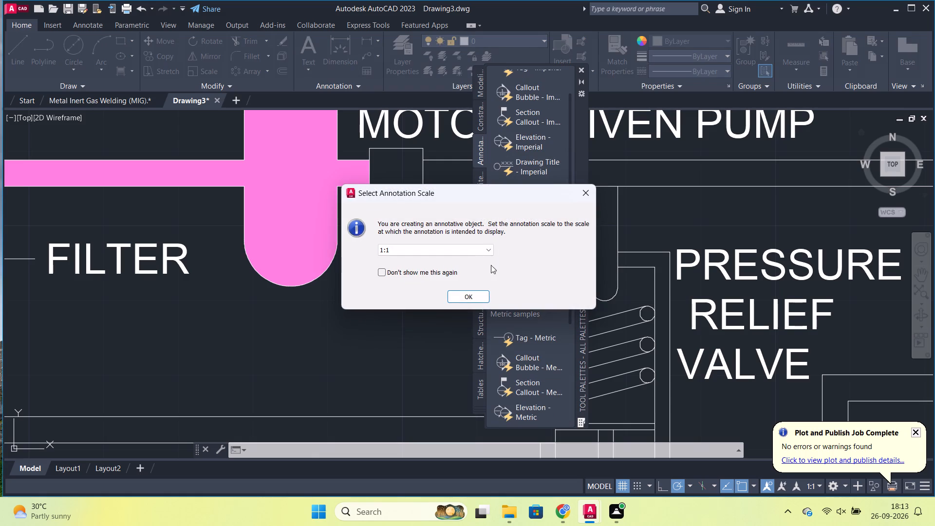
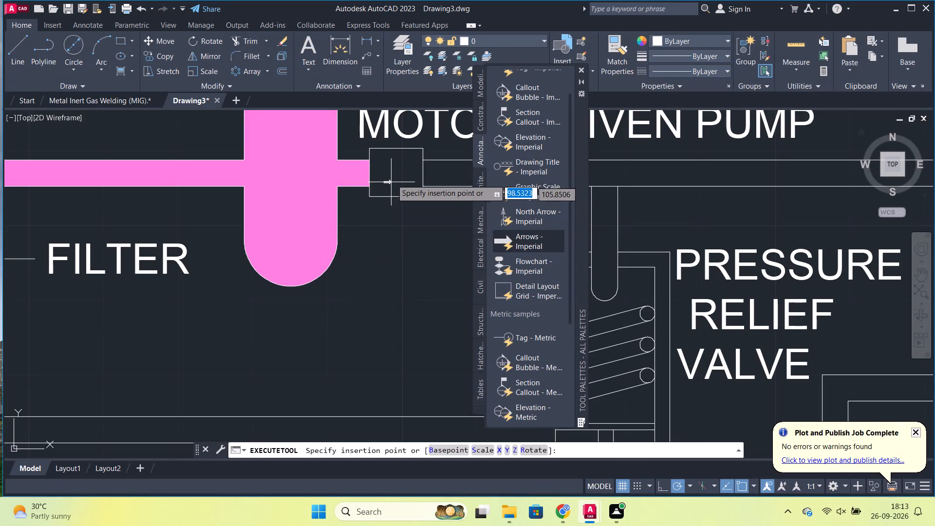
Place the Arrows - Imperial block inside the small square on the pipe beside the motor-driven pump.
scroll(393, 177, up, 2)
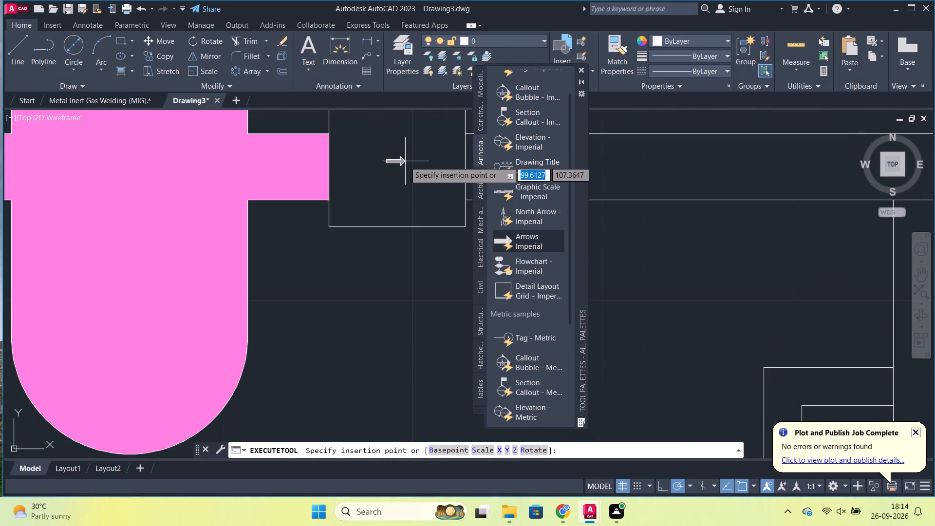
click(415, 155)
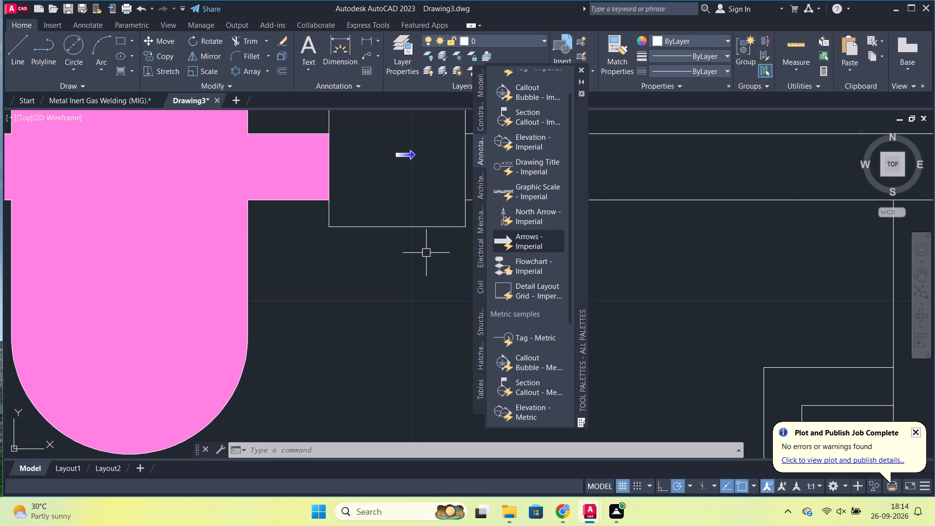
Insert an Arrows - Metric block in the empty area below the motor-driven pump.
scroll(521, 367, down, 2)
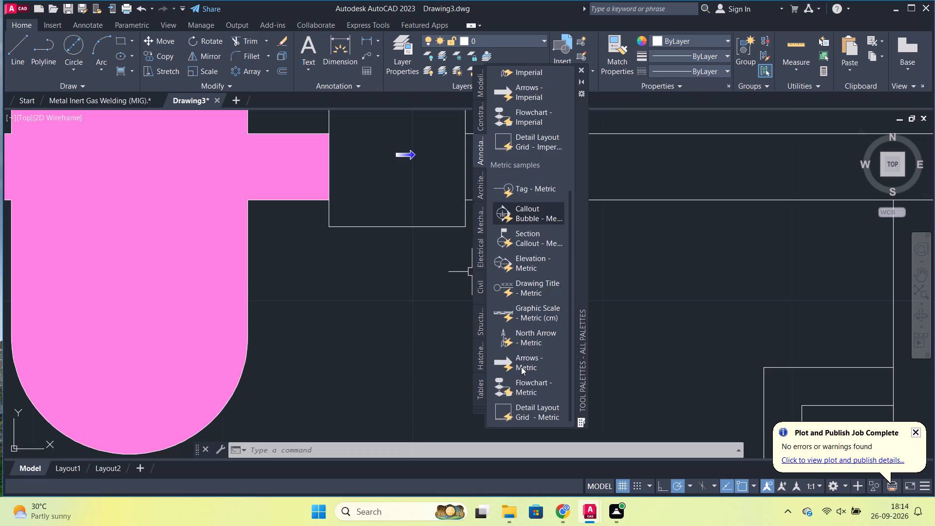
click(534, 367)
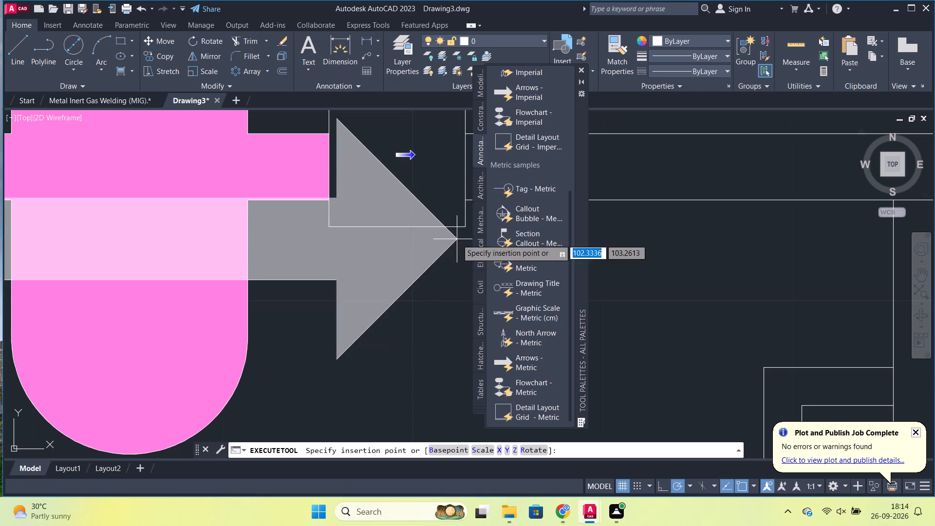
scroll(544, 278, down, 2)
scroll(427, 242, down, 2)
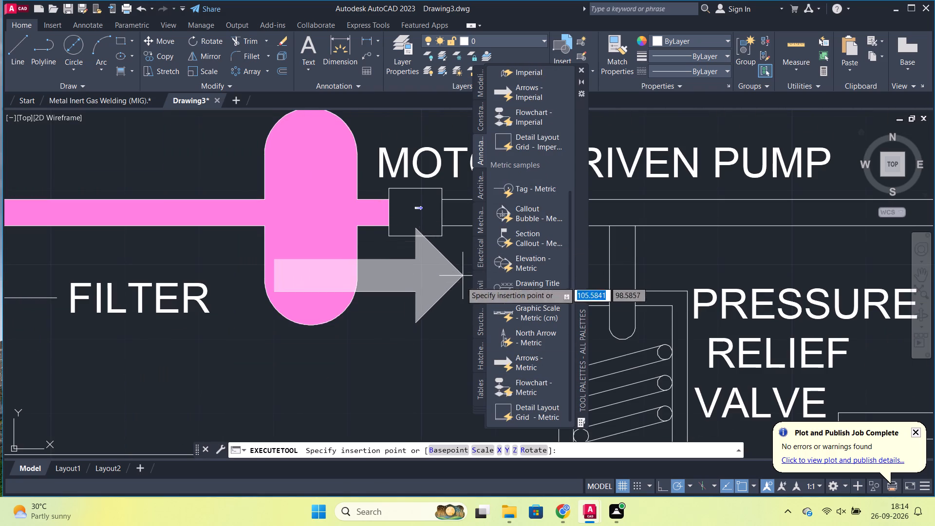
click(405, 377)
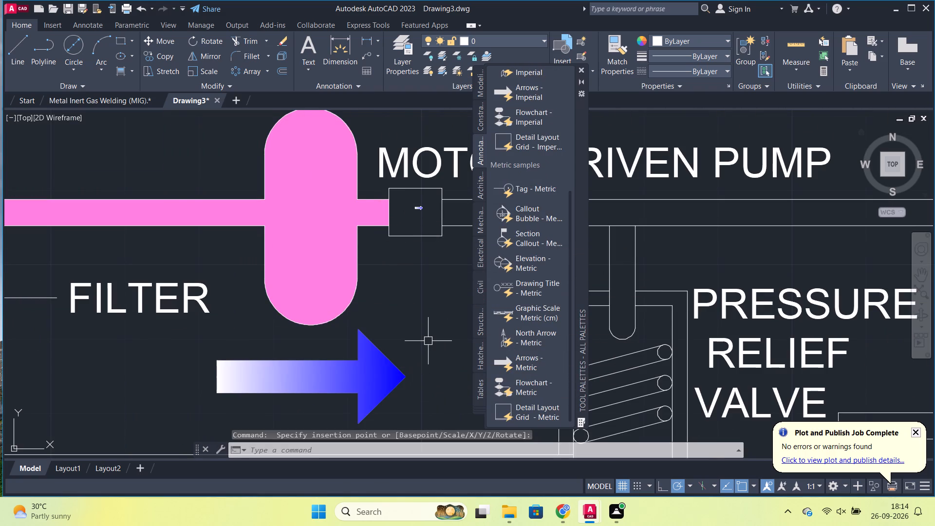
Close the tool palettes.
click(583, 70)
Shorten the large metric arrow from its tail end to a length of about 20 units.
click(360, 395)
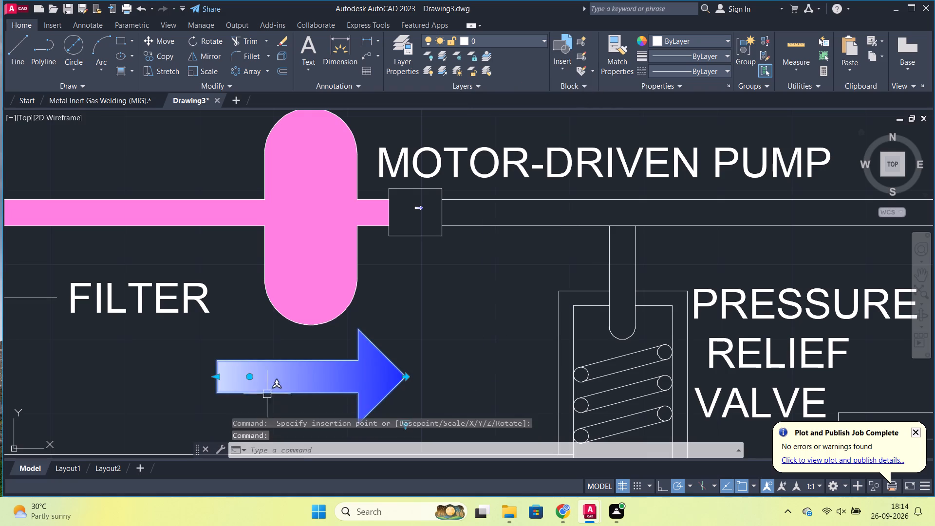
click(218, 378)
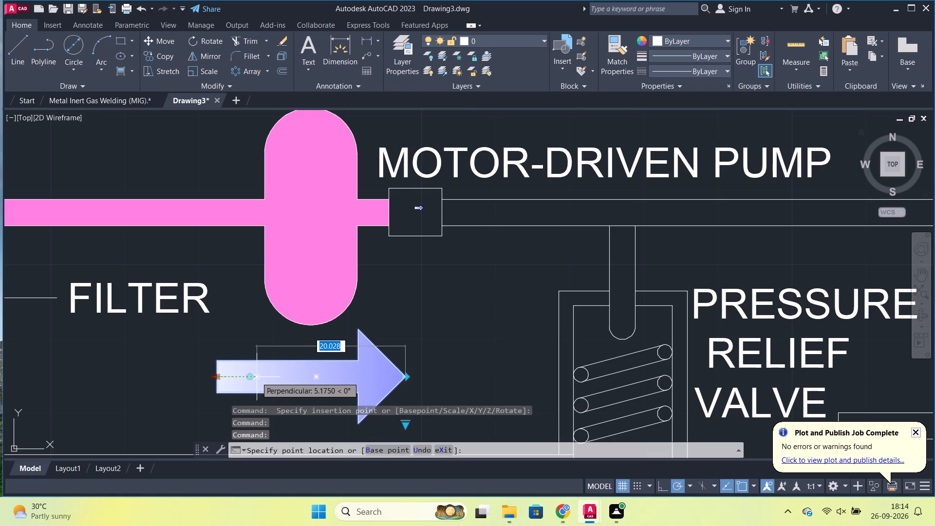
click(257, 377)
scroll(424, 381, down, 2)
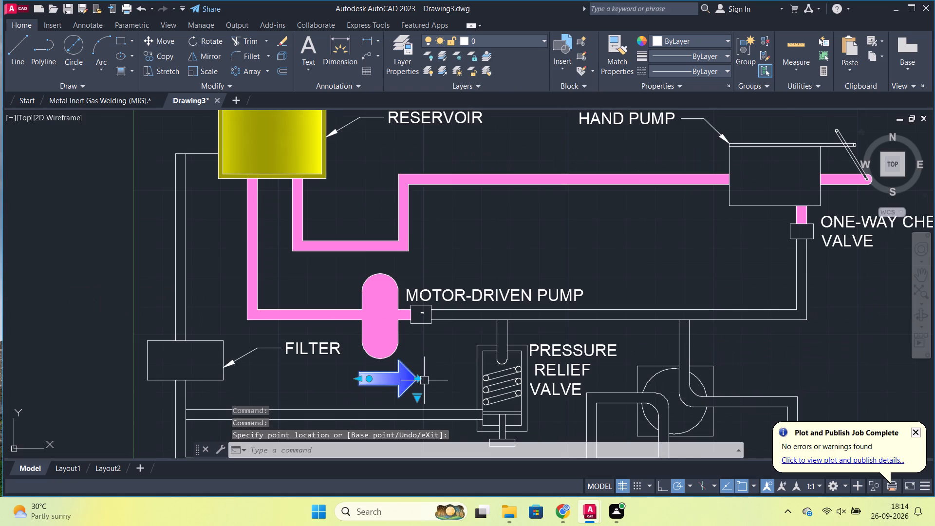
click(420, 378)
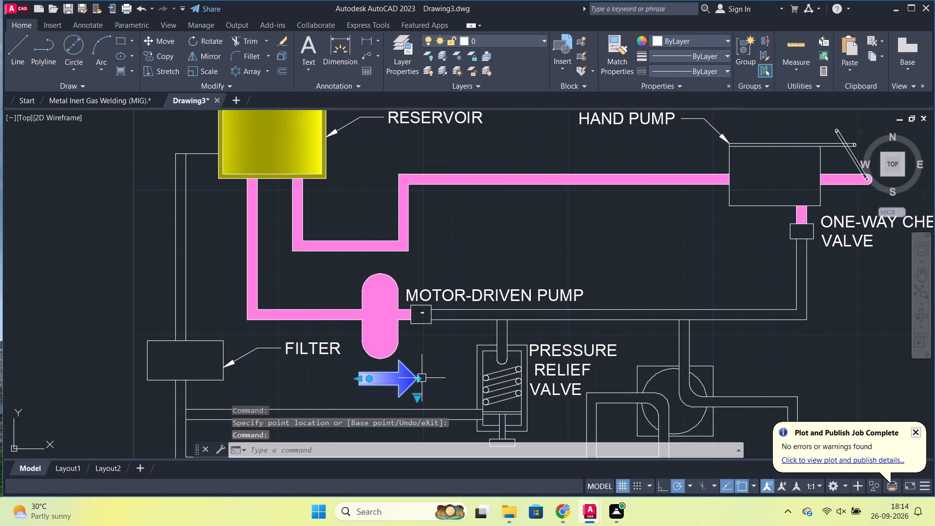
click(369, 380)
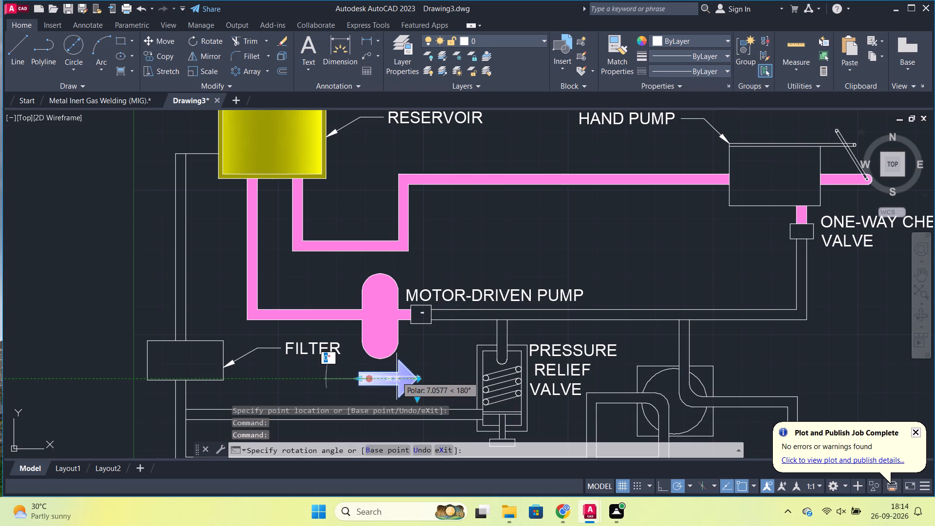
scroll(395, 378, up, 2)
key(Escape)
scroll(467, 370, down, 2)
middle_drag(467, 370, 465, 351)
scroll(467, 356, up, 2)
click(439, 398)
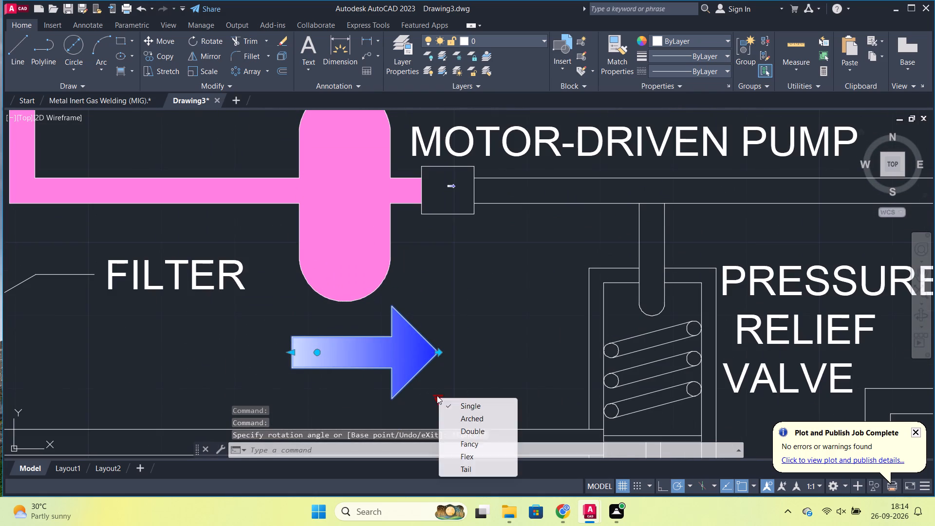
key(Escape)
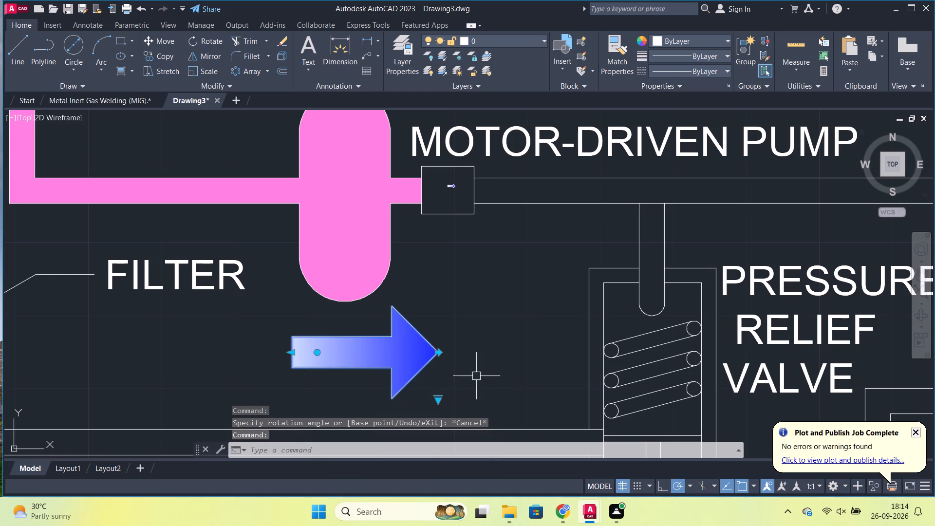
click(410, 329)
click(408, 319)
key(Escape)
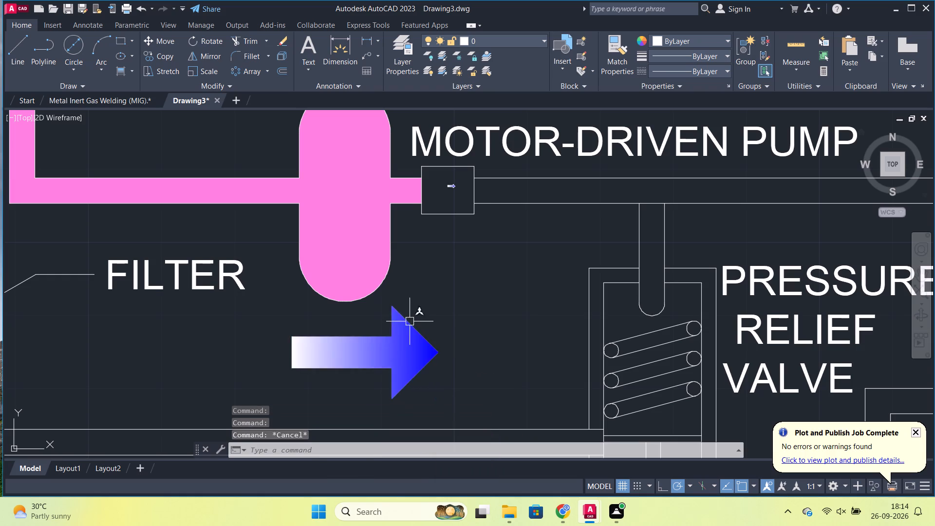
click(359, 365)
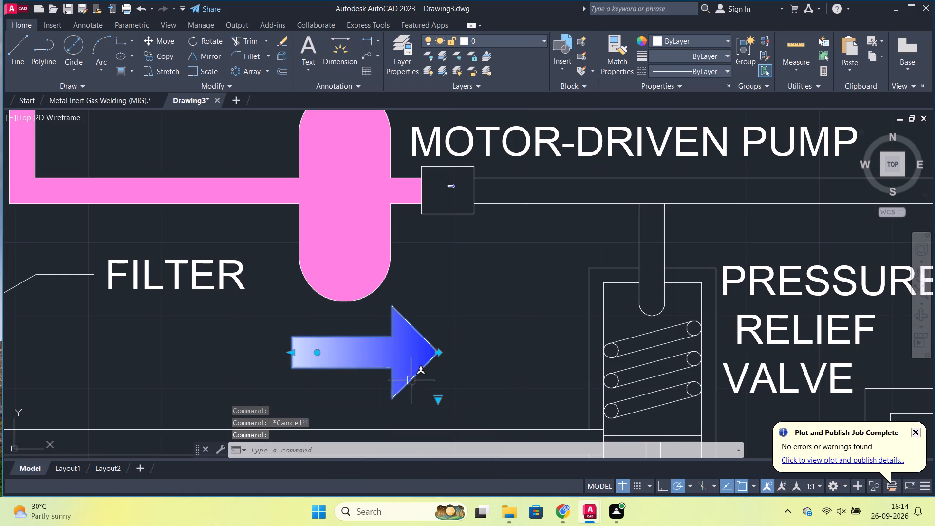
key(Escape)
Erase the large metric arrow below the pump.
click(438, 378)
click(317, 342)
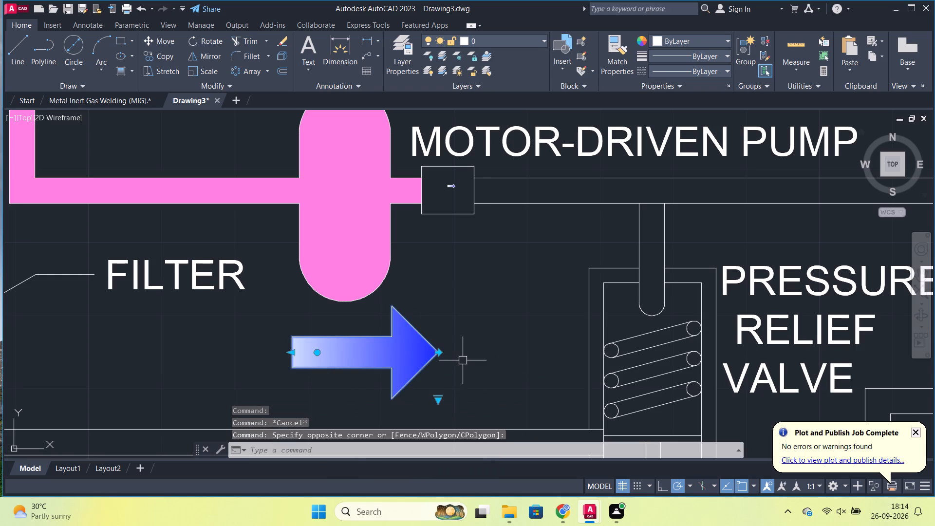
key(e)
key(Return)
Lengthen the small imperial arrow inside the square from its tail end to about twice its length.
scroll(445, 209, up, 2)
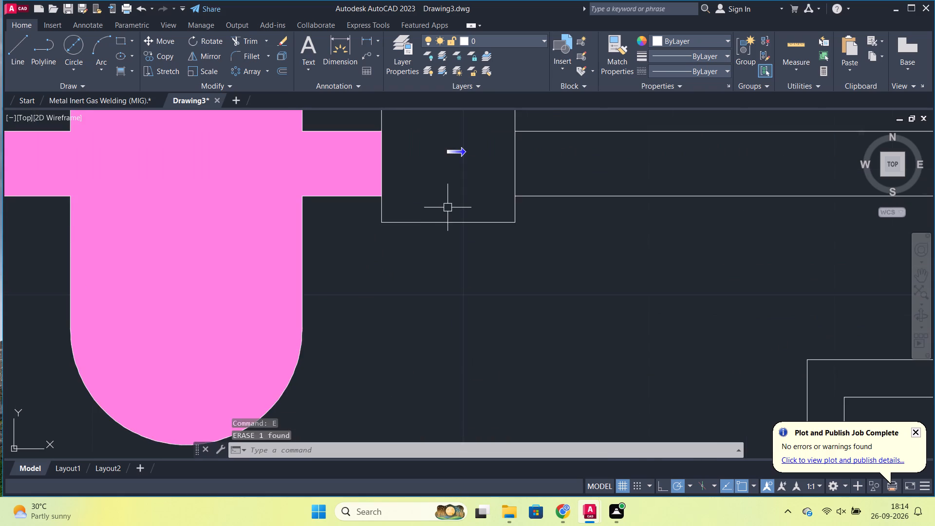
scroll(448, 207, up, 1)
middle_drag(465, 286, 463, 318)
middle_drag(490, 297, 490, 308)
middle_drag(474, 213, 464, 310)
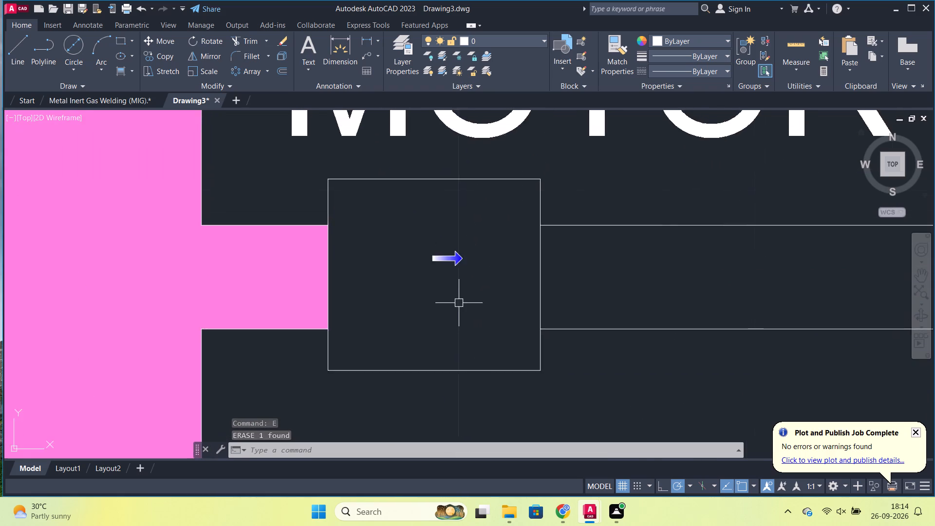
scroll(453, 289, up, 3)
scroll(449, 226, down, 2)
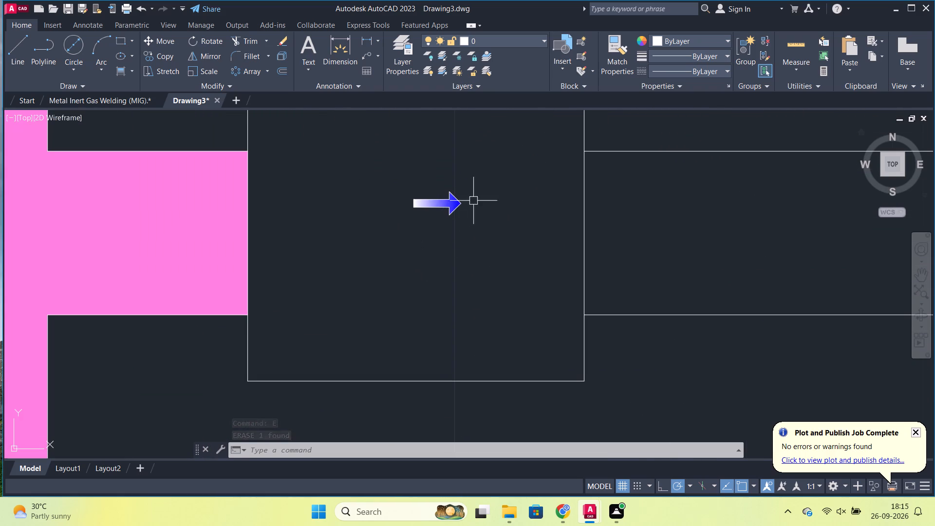
double_click(442, 204)
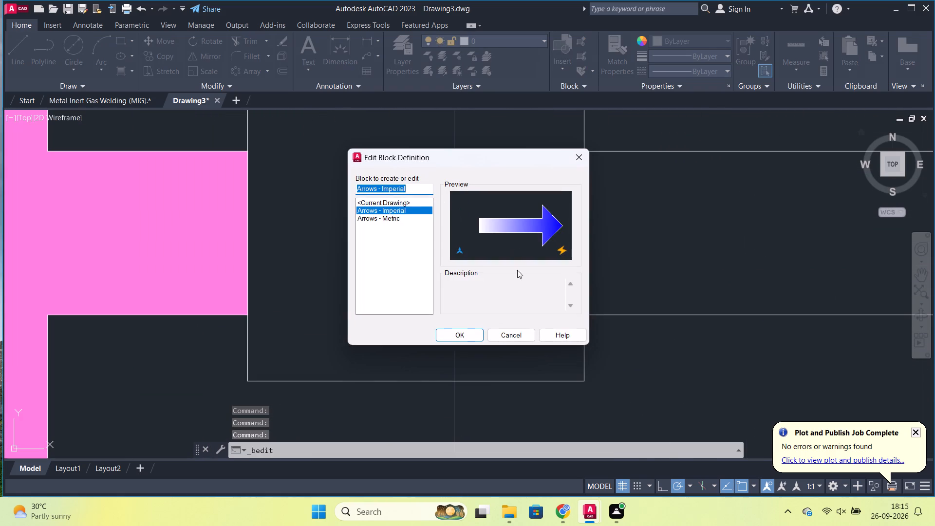
click(515, 341)
click(440, 206)
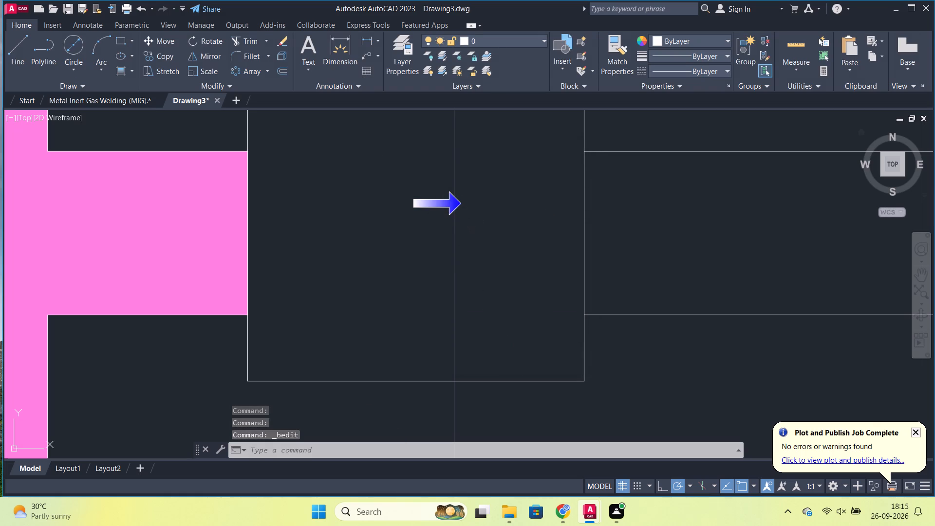
scroll(429, 203, up, 2)
click(423, 195)
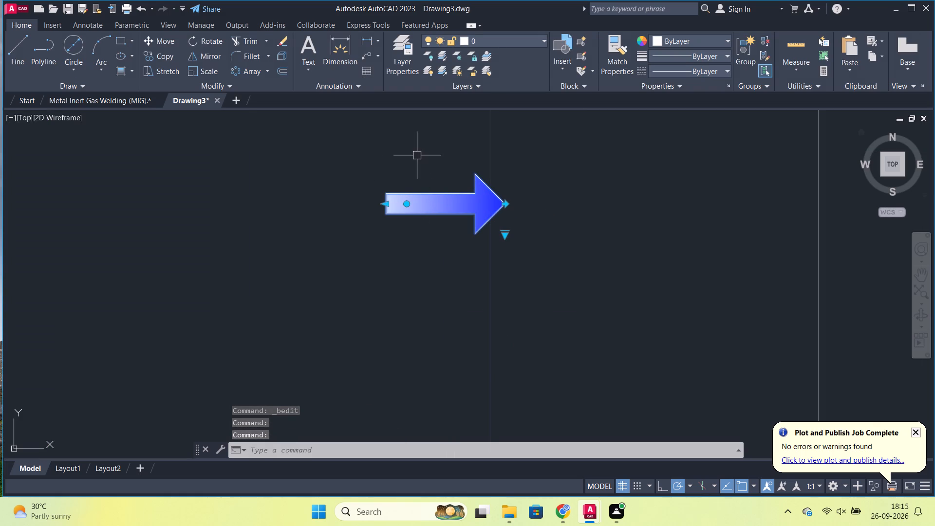
click(386, 193)
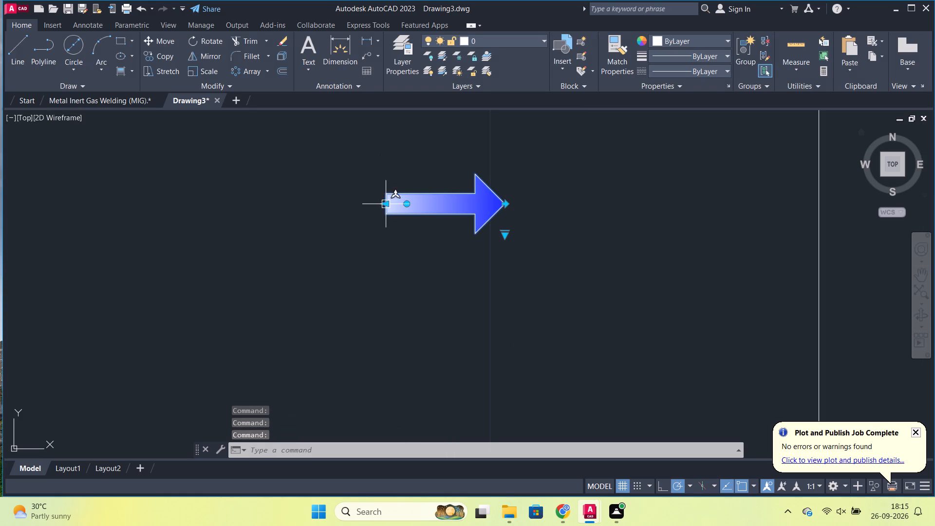
click(383, 204)
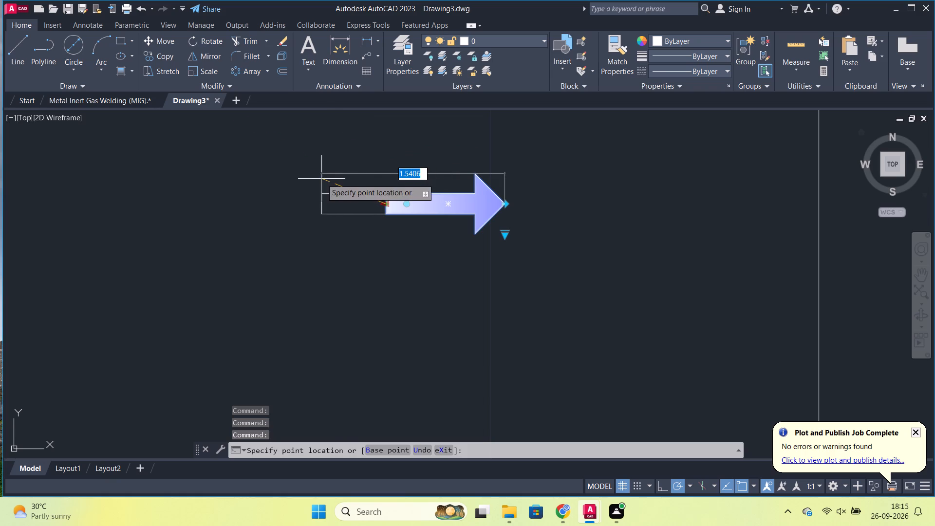
click(265, 208)
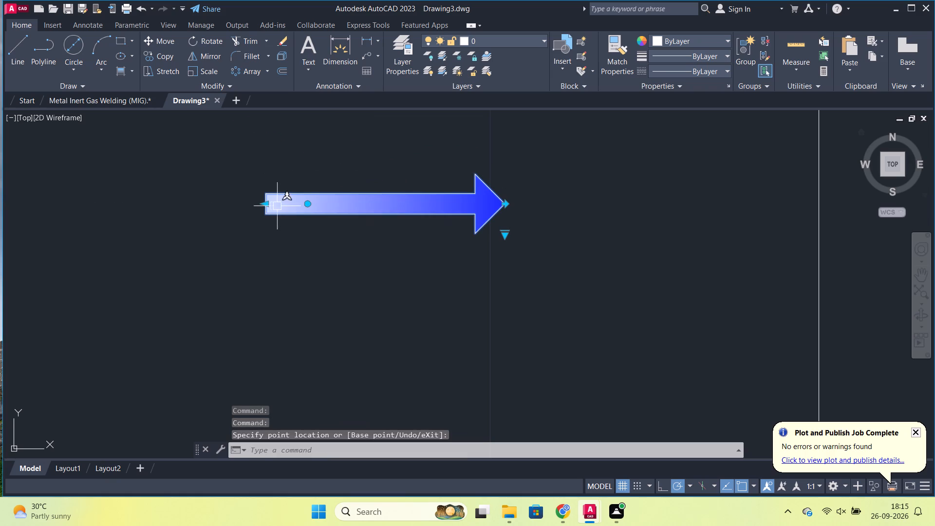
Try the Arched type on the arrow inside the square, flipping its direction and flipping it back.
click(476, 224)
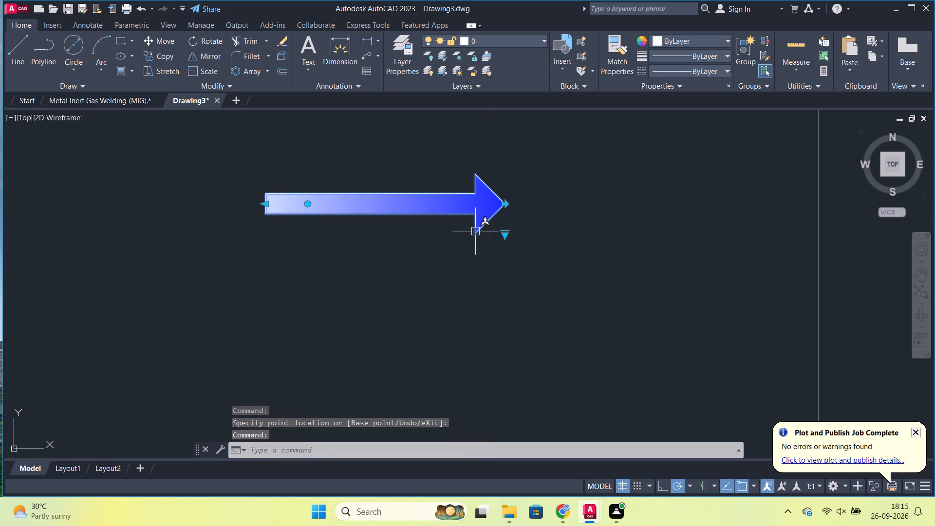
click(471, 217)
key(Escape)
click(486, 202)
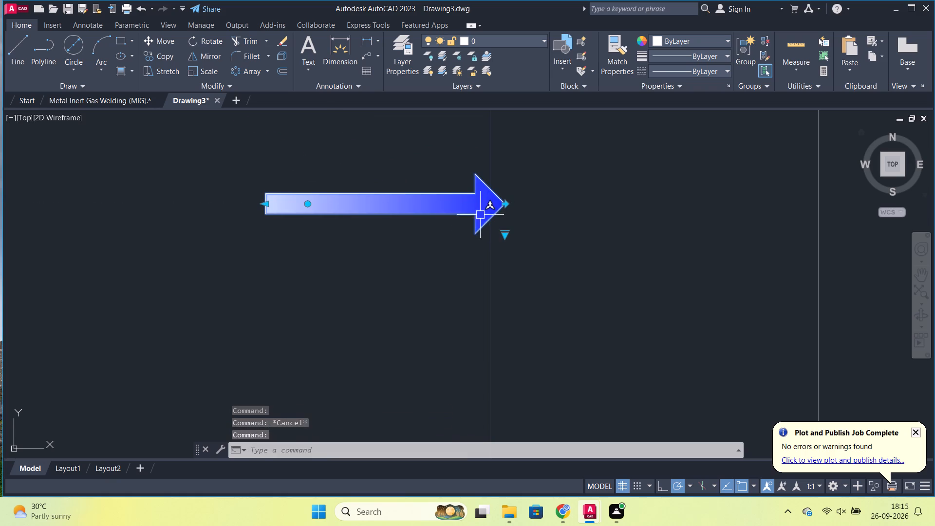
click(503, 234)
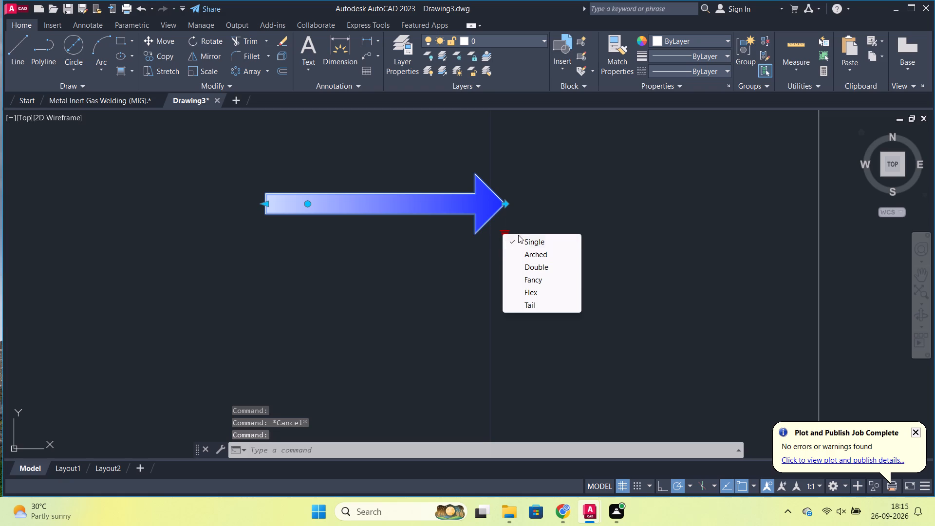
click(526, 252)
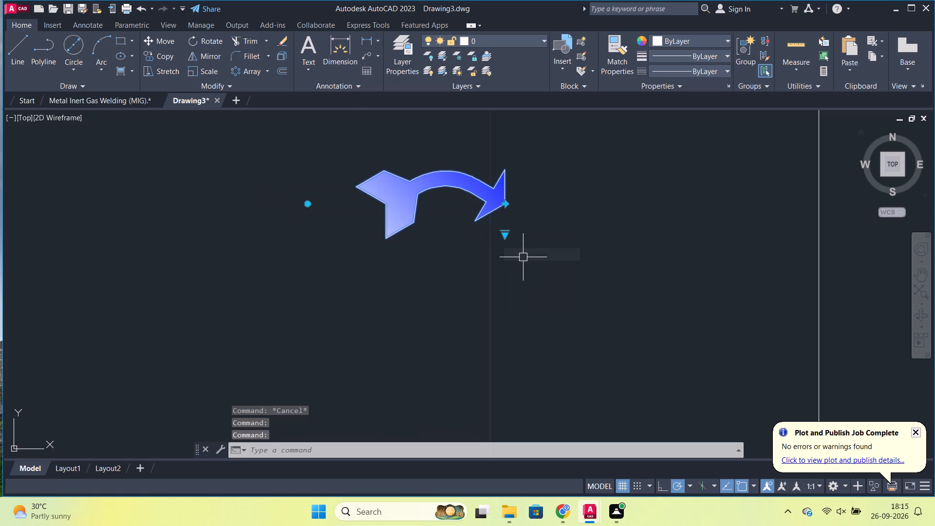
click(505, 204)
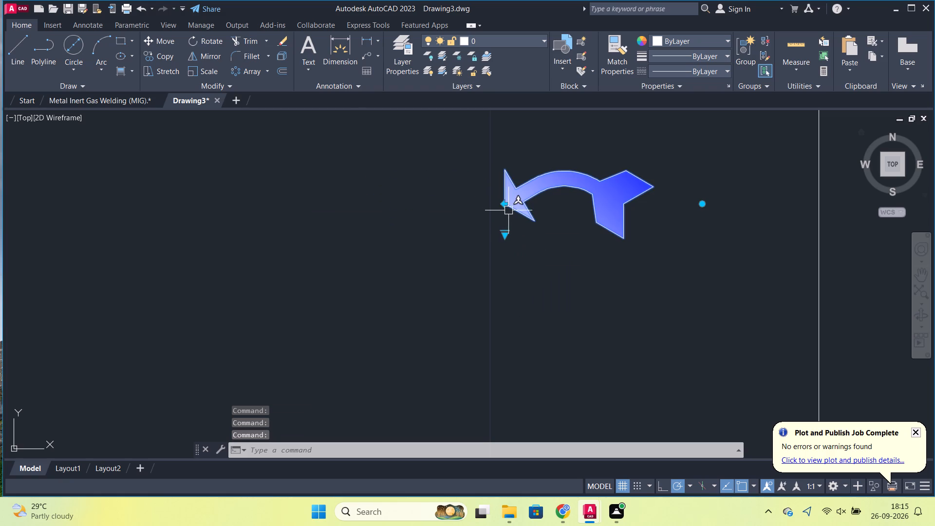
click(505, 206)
Set the type of the arrow inside the square to Double.
click(506, 232)
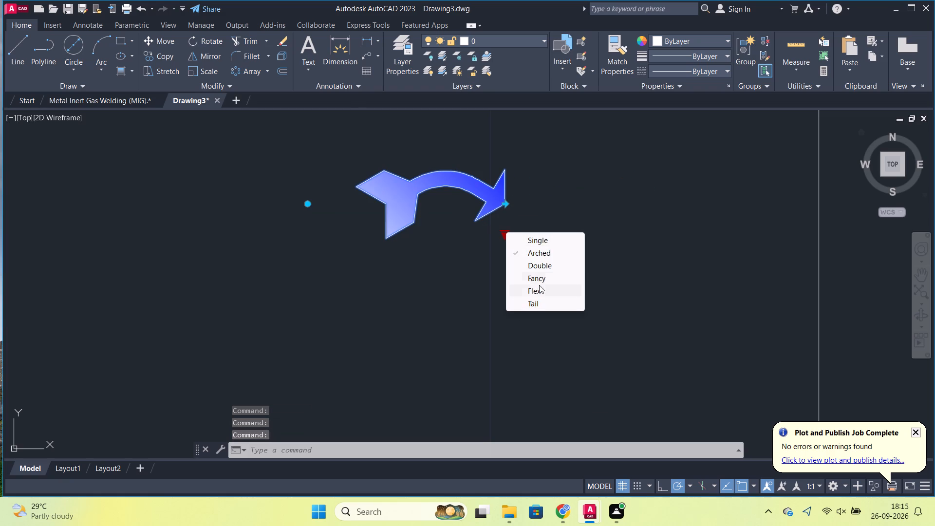
click(539, 265)
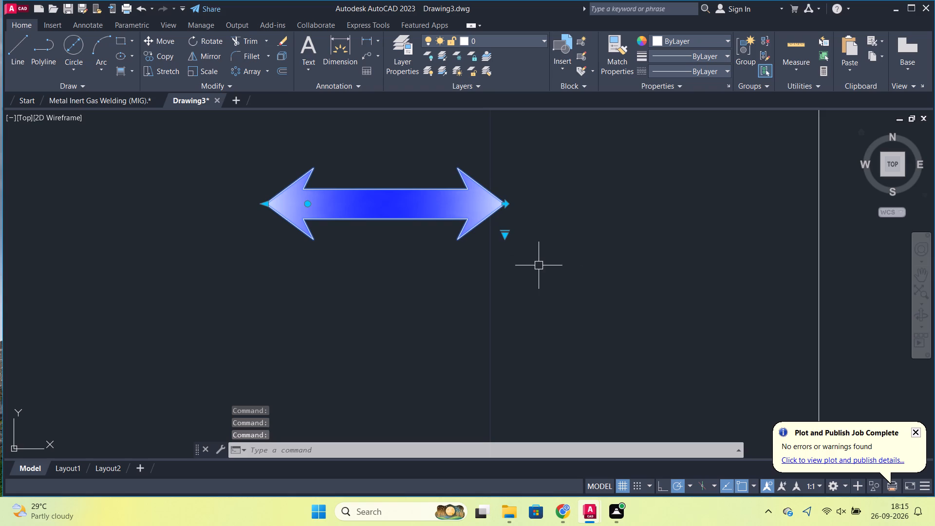
Set the type of the arrow inside the square to Single.
scroll(493, 226, down, 7)
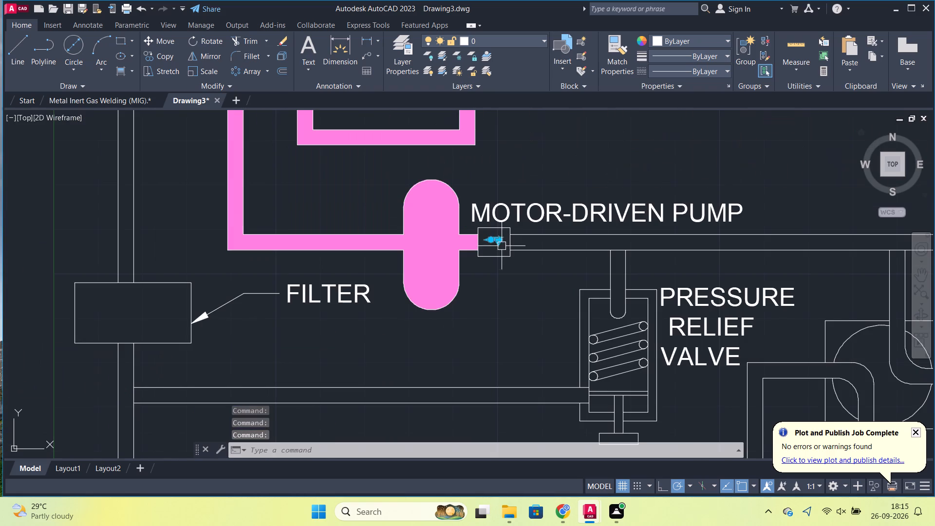
scroll(501, 244, up, 4)
scroll(466, 228, up, 2)
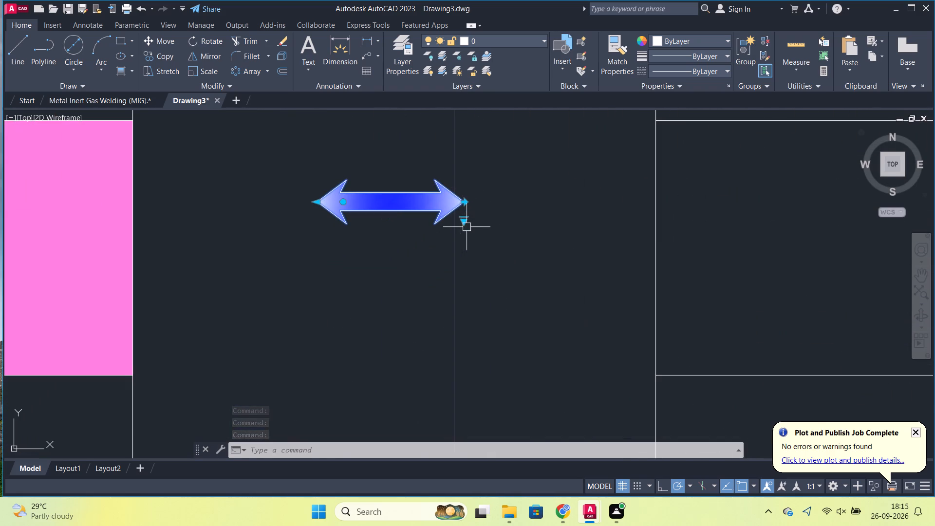
click(467, 223)
click(473, 219)
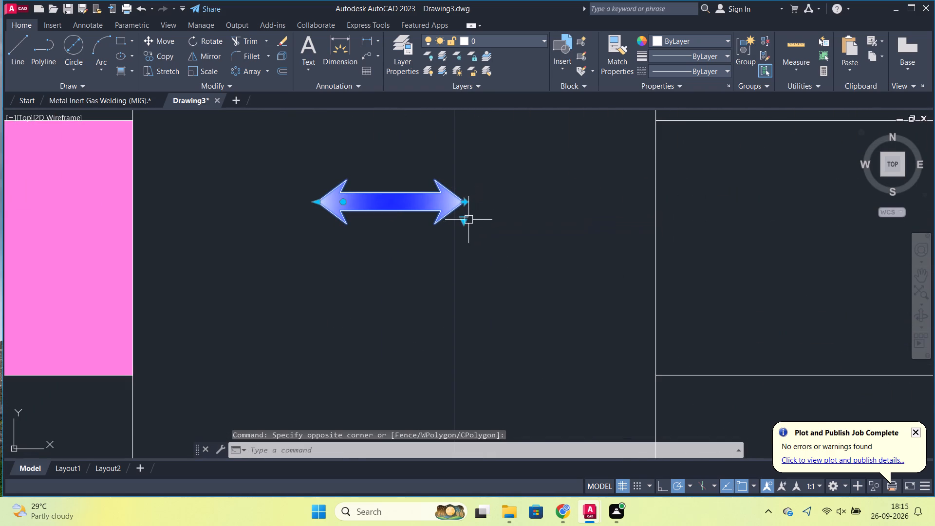
click(465, 222)
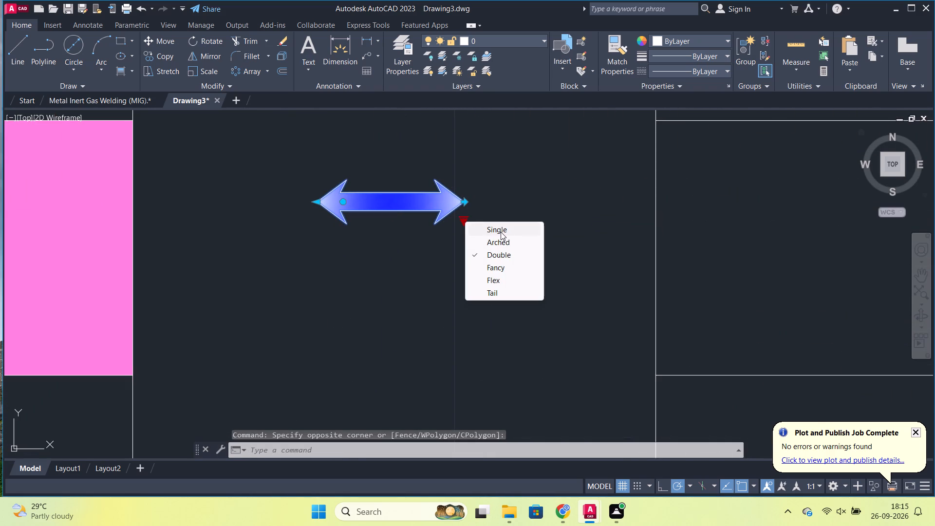
click(501, 232)
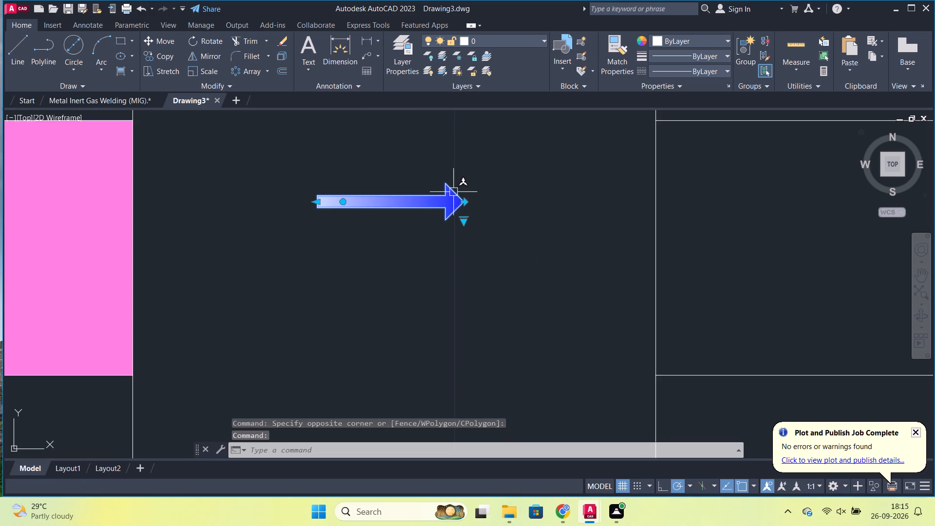
Reposition the single arrow freehand, ending slightly closer to the middle of the square than before.
drag(453, 191, 451, 152)
drag(437, 167, 439, 240)
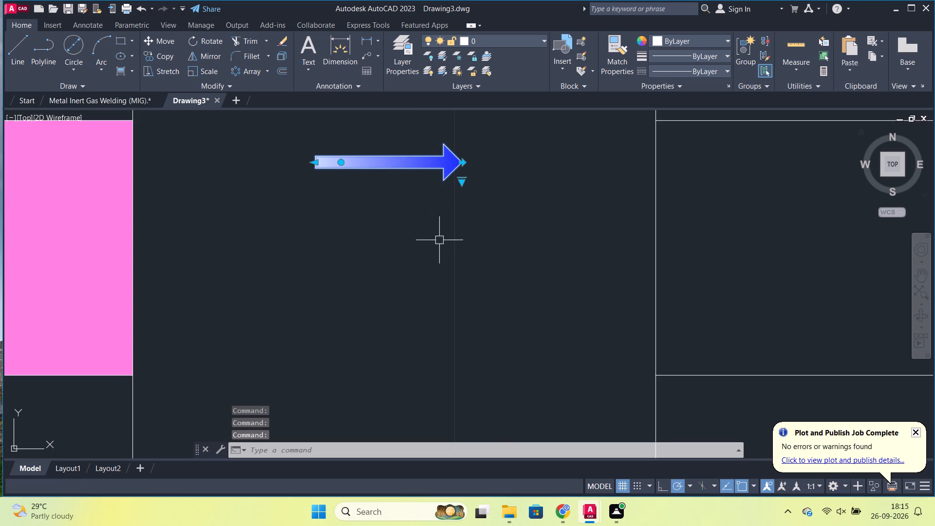
drag(384, 166, 396, 219)
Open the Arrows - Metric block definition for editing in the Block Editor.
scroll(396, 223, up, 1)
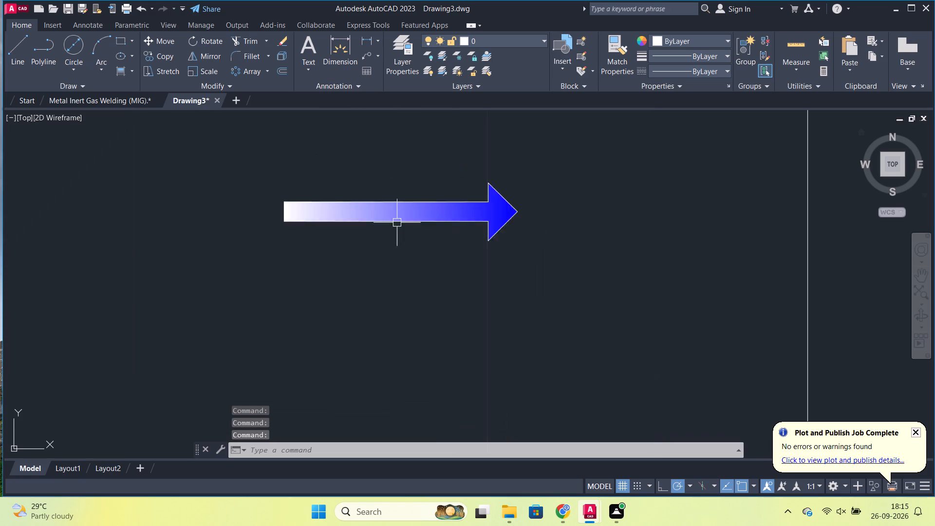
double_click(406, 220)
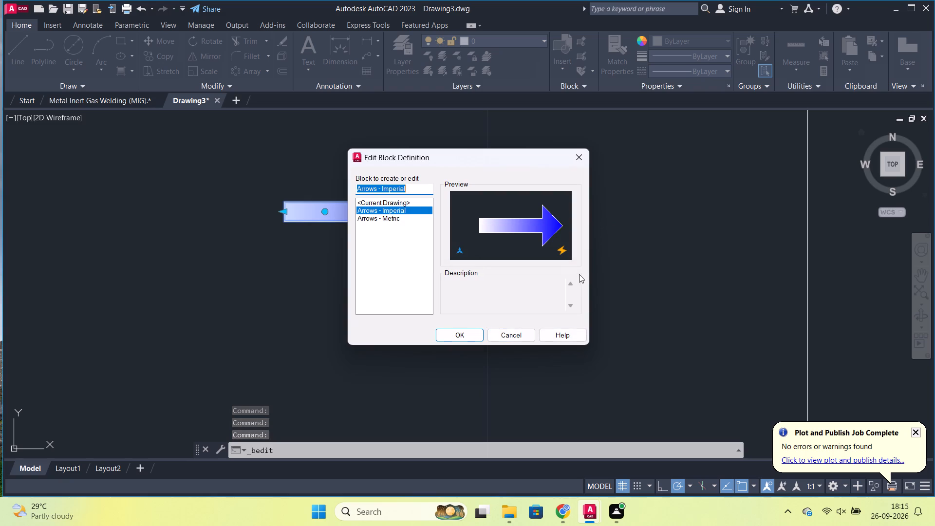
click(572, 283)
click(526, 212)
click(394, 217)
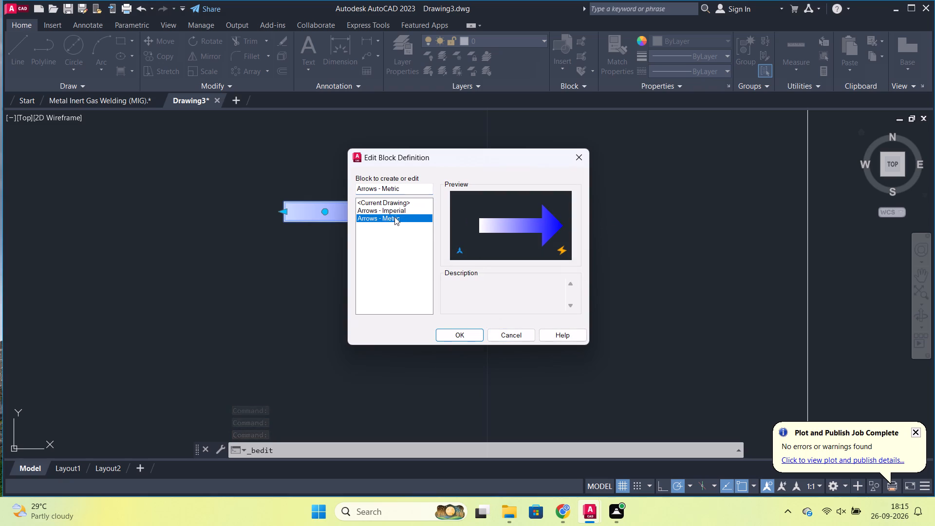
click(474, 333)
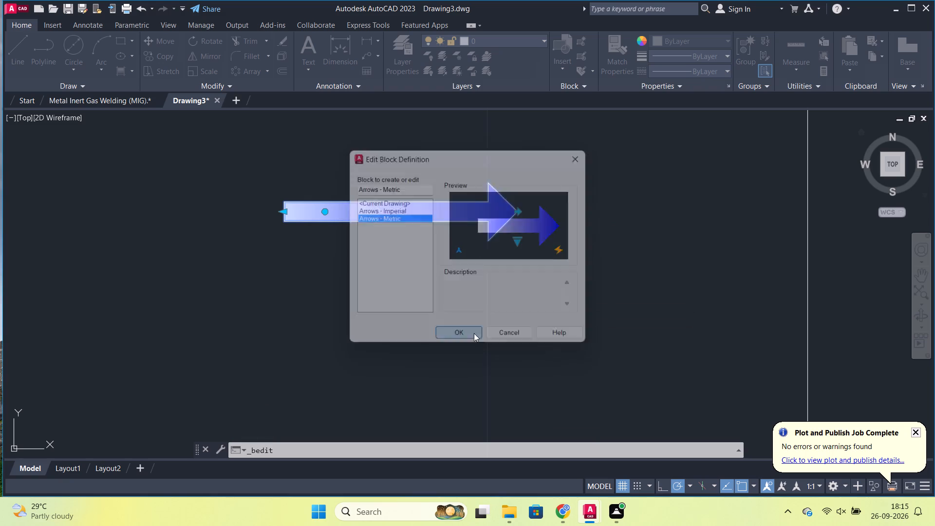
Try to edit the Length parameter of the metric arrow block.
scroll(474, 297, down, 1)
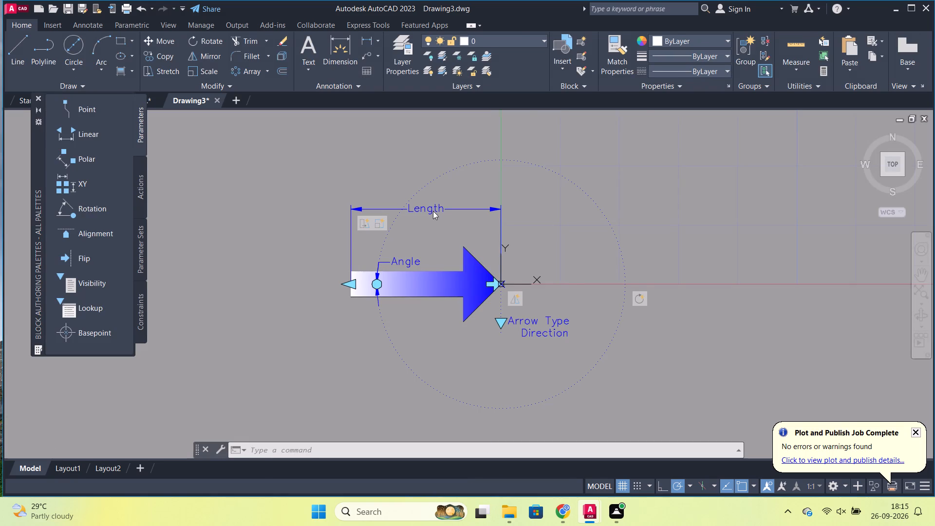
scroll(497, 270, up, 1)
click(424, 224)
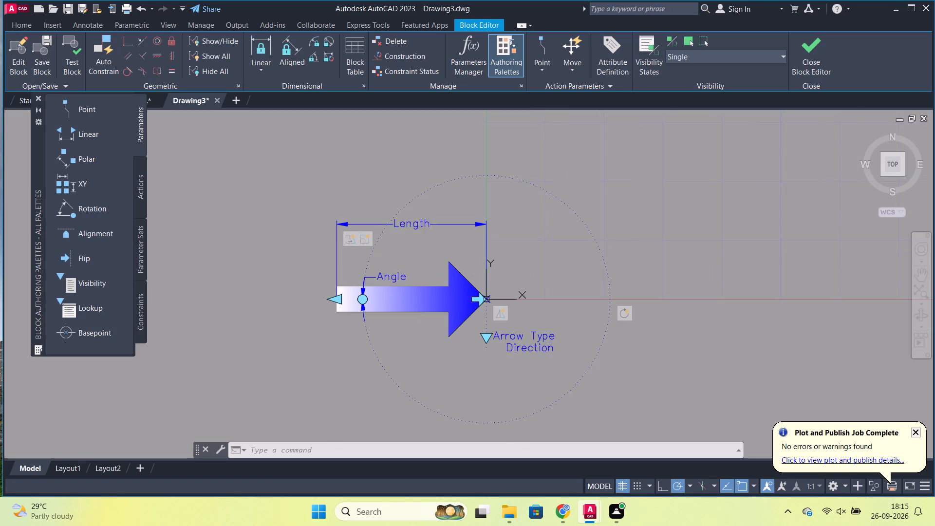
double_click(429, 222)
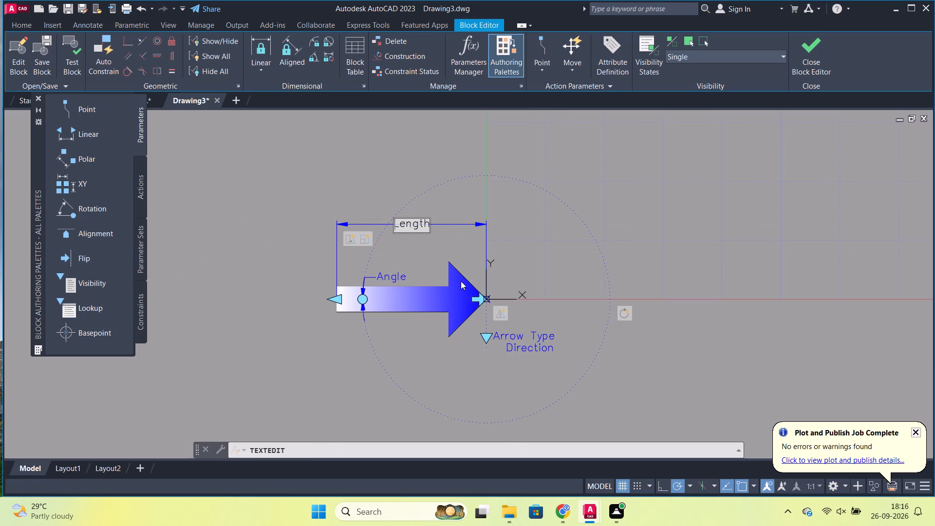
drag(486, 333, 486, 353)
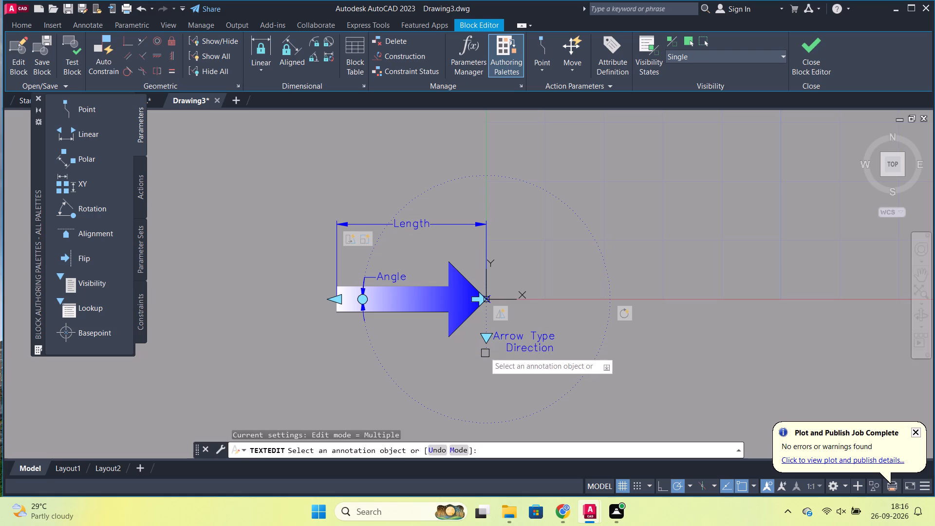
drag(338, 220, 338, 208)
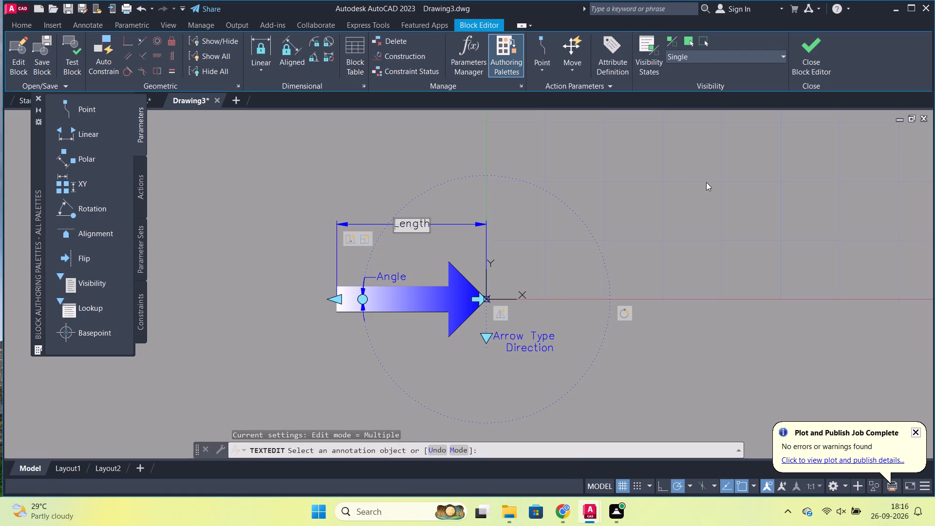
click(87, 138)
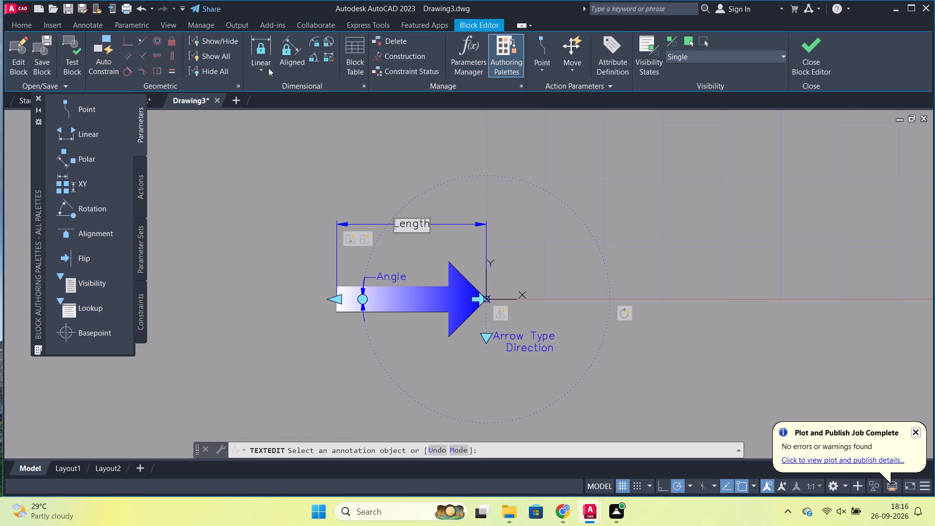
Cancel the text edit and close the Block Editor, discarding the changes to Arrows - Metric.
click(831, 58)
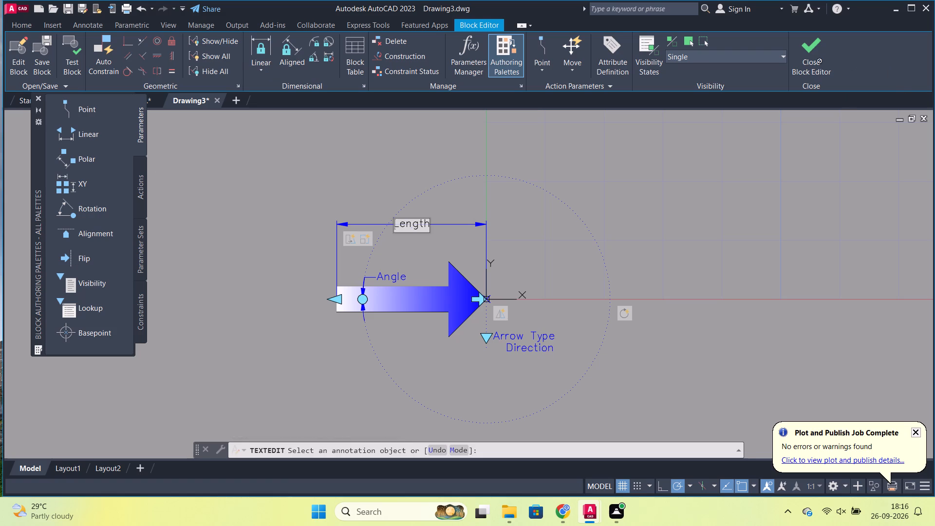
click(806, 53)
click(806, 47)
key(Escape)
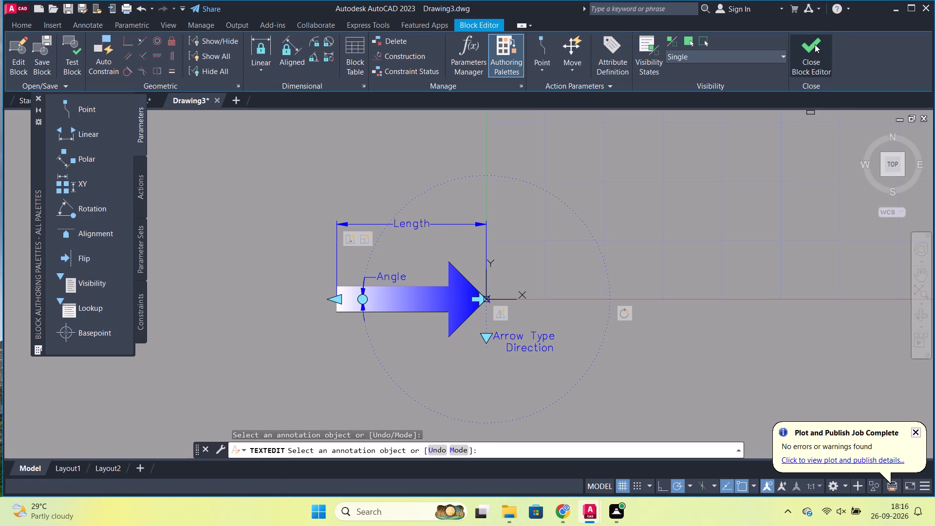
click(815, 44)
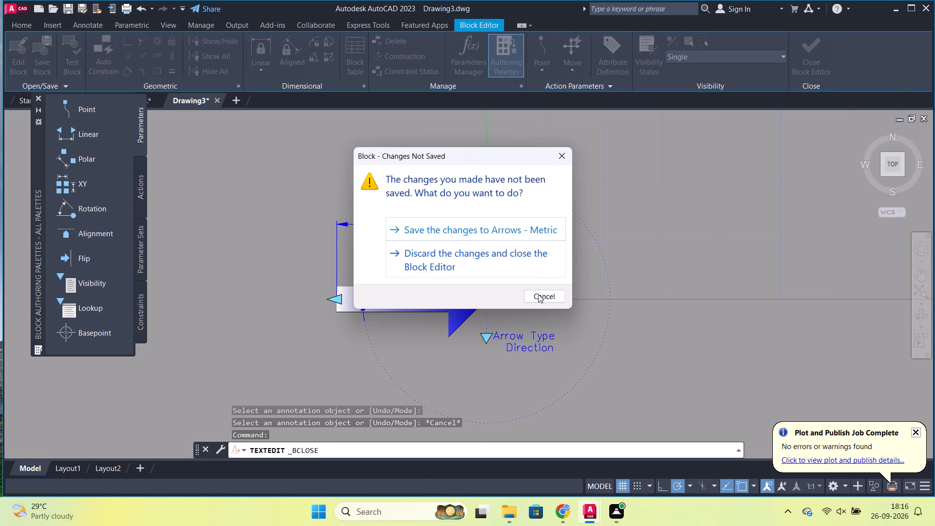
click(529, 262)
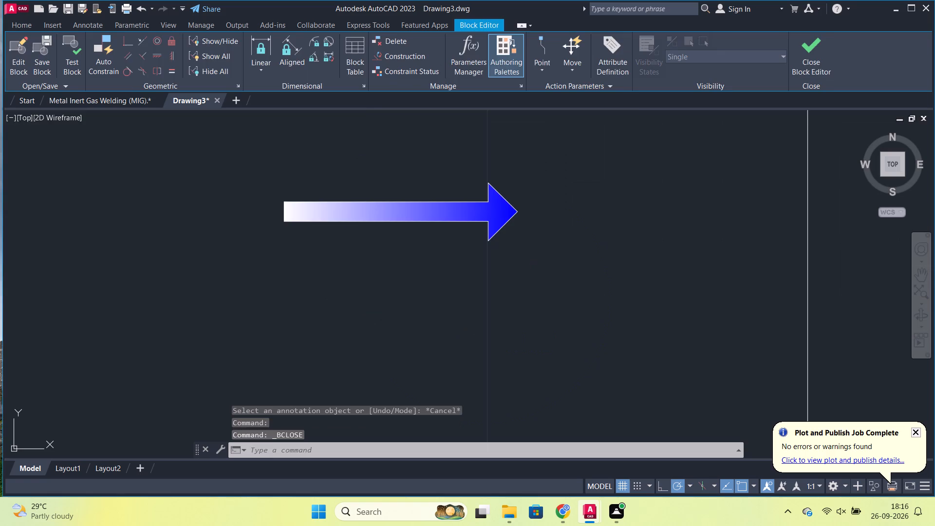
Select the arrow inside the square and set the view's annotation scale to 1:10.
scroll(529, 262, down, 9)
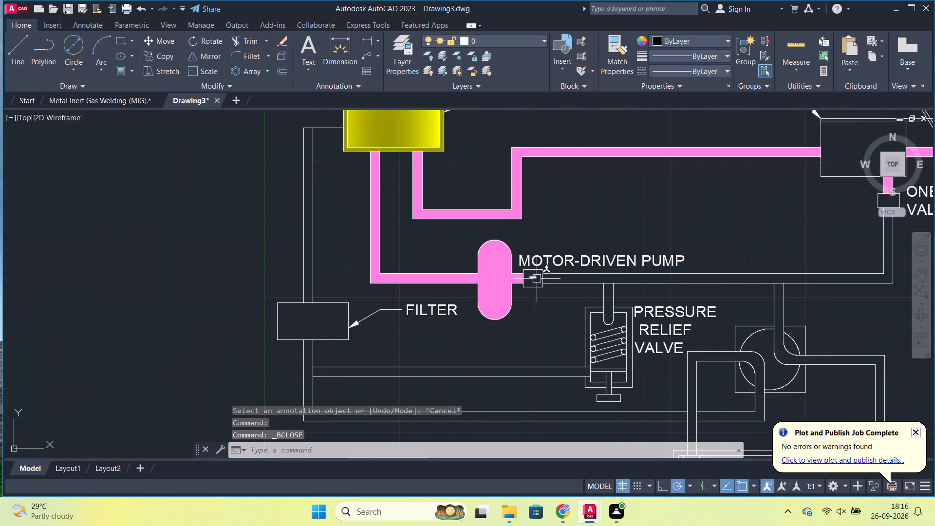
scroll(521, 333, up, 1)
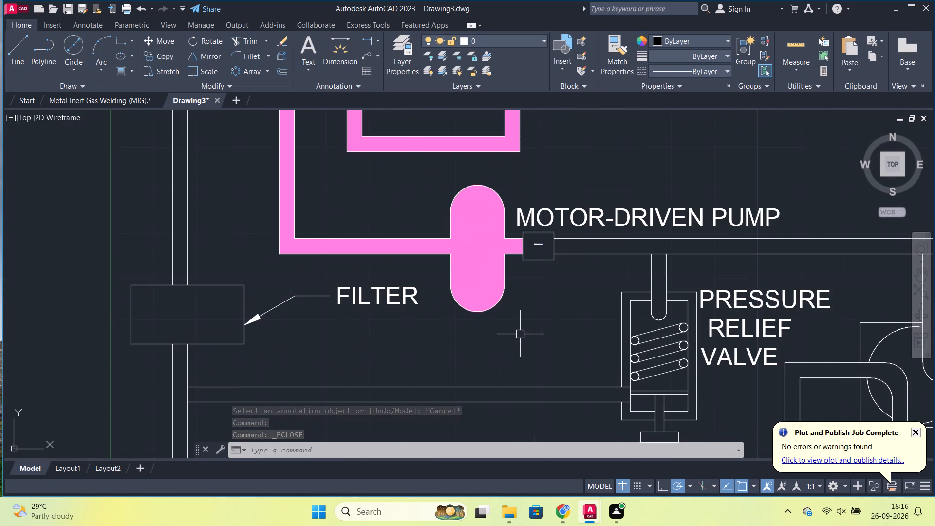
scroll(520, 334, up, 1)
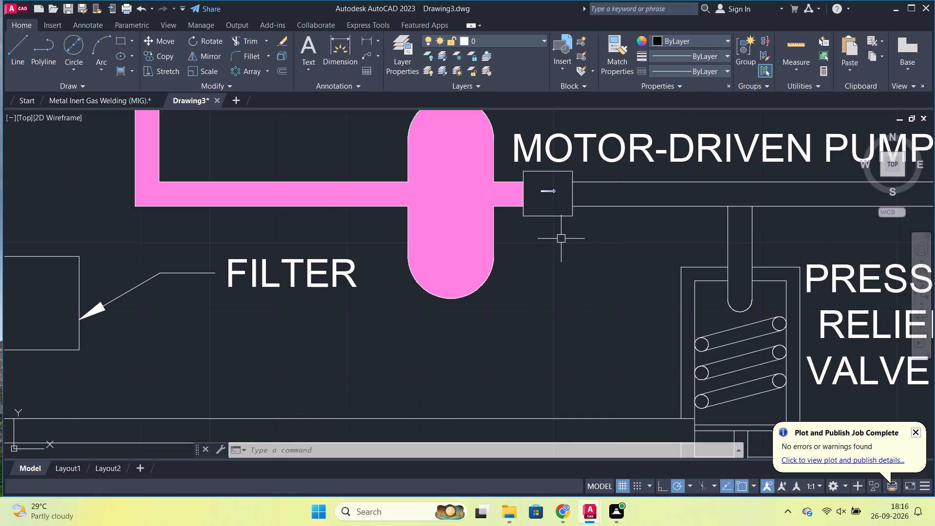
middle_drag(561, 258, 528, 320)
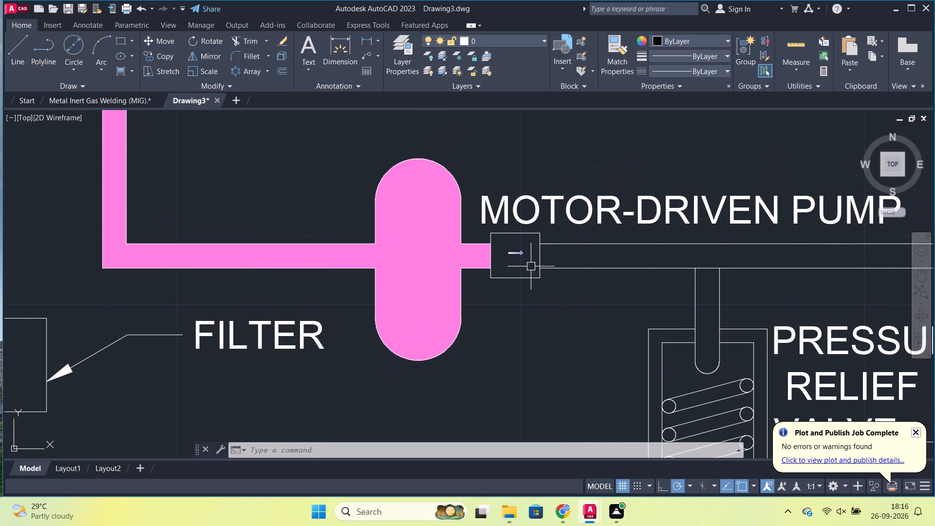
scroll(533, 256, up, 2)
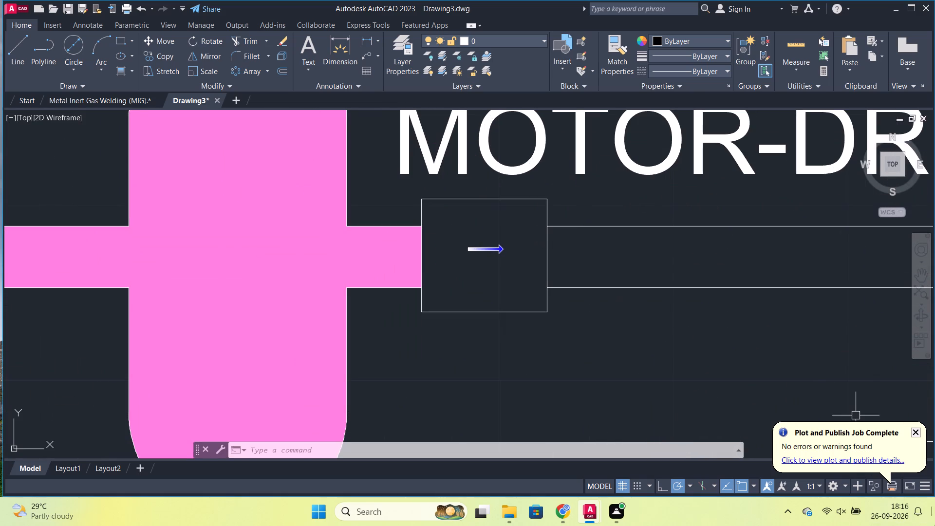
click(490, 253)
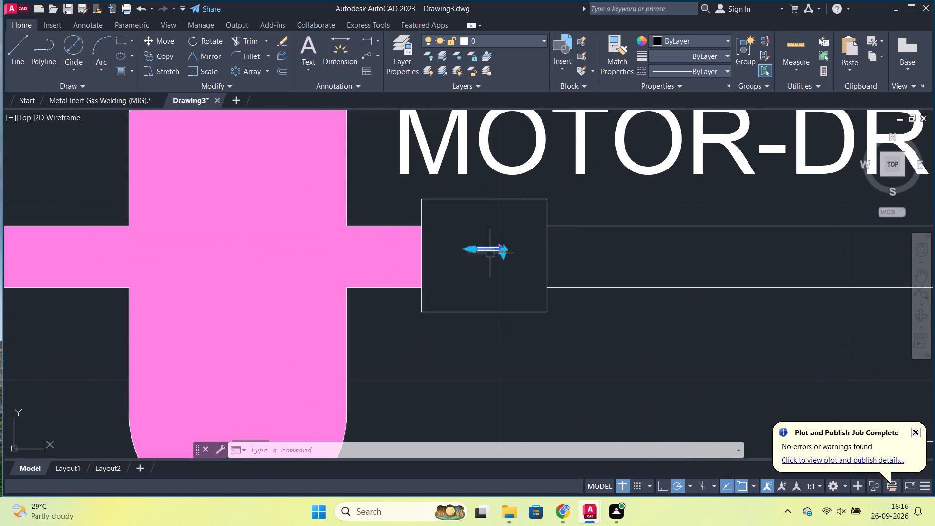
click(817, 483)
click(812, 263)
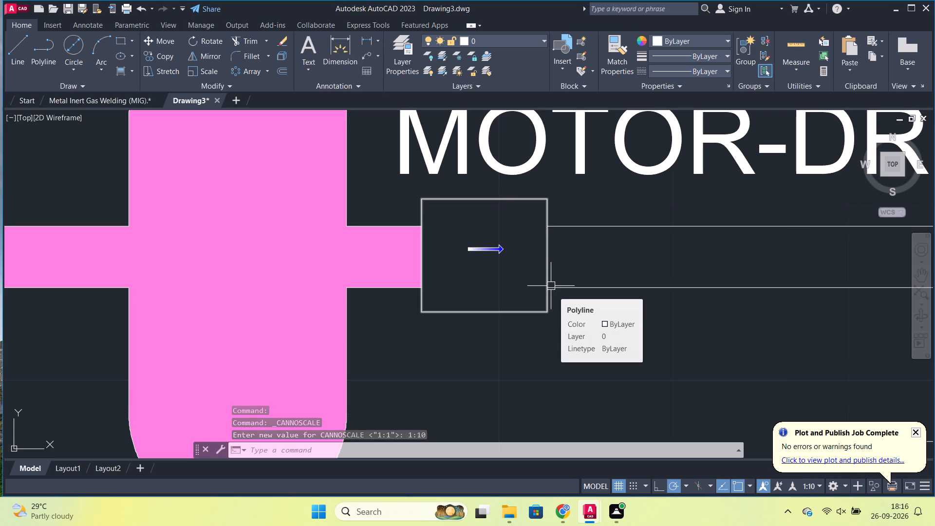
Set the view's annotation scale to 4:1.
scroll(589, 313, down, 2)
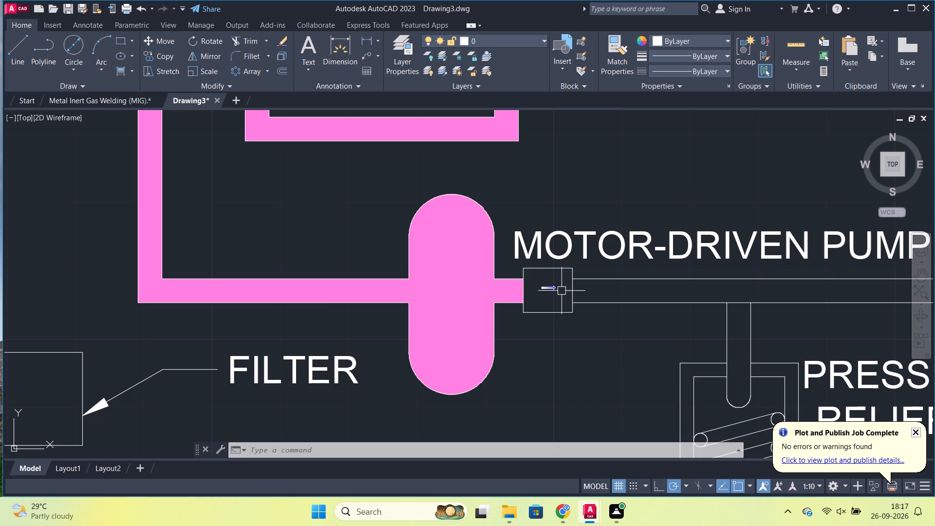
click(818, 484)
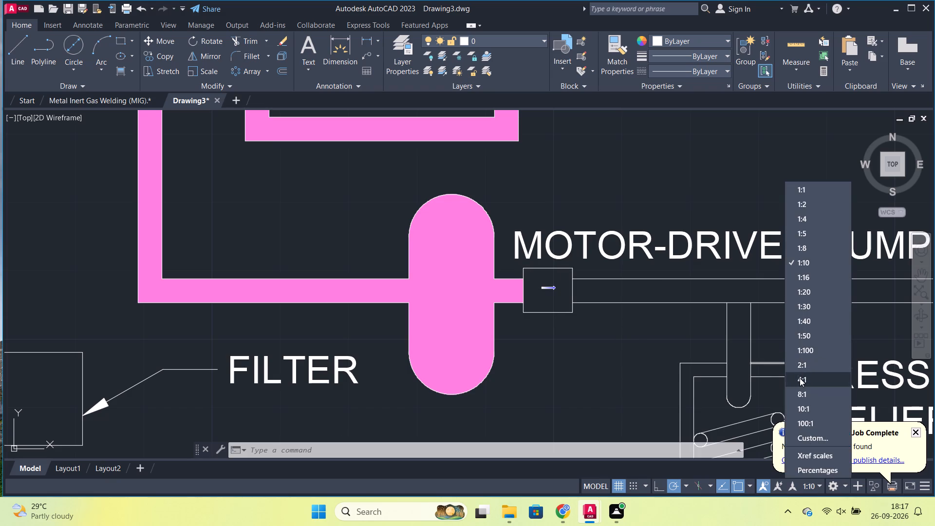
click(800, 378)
Select the arrow inside the square and set the view's annotation scale to 1:2.
scroll(670, 299, down, 4)
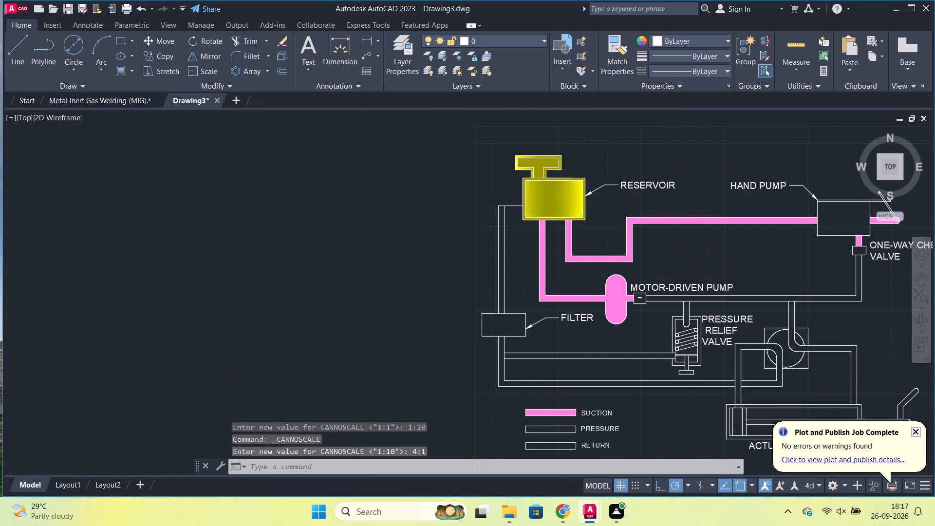
scroll(670, 299, up, 4)
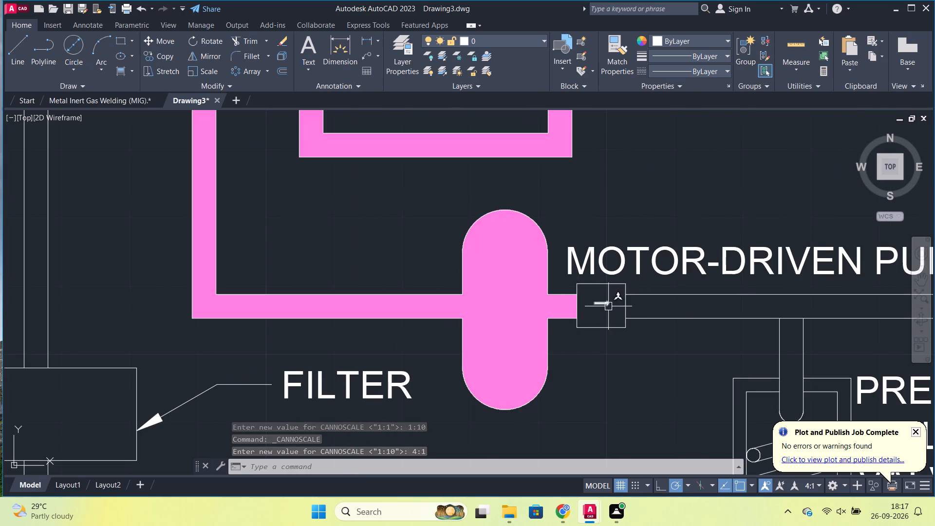
click(608, 306)
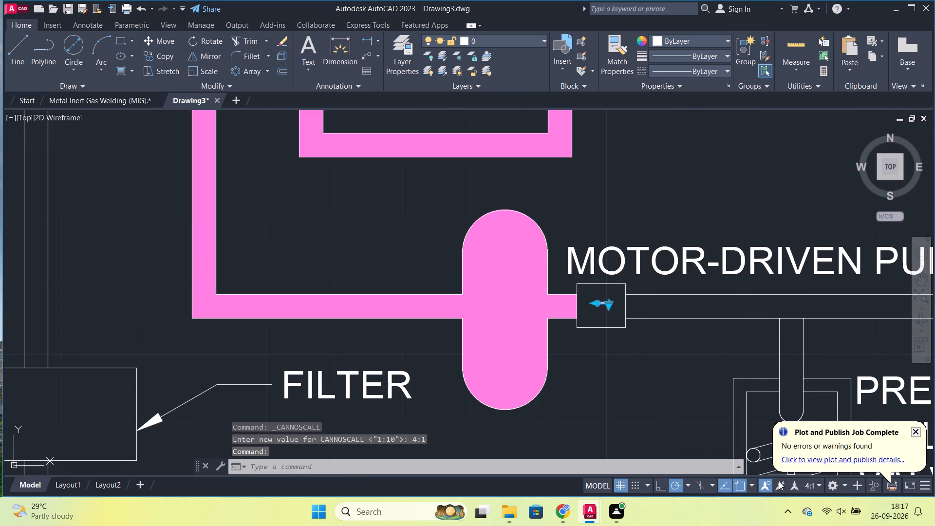
click(820, 487)
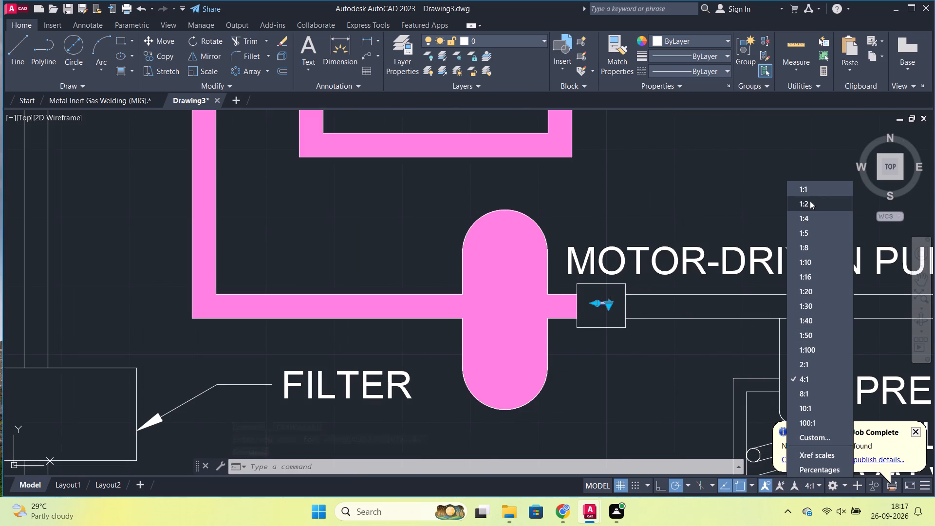
click(810, 201)
Select the arrow inside the square and set the view's annotation scale to 10:1.
click(608, 307)
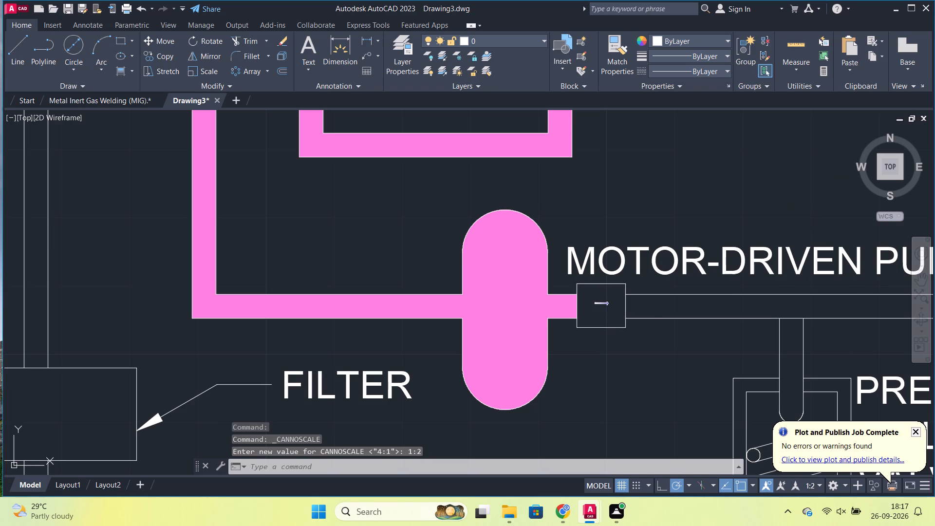
click(815, 484)
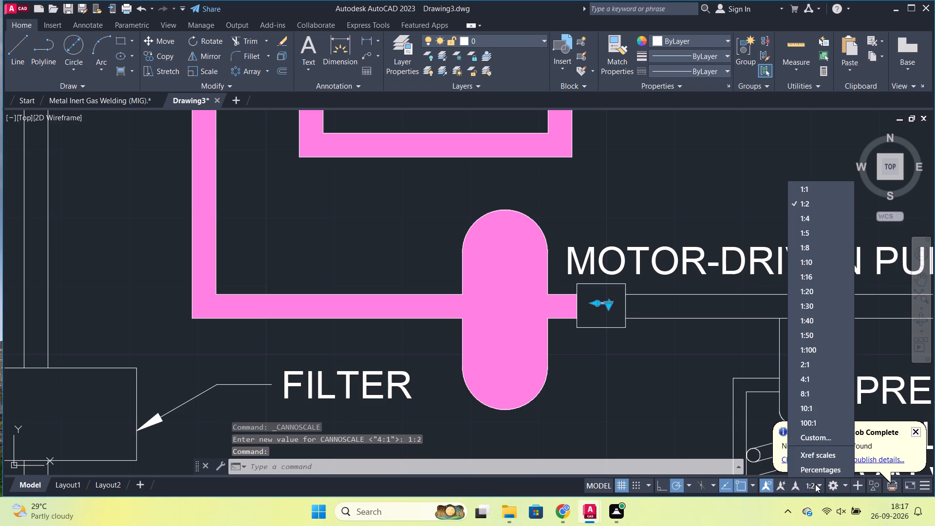
click(806, 411)
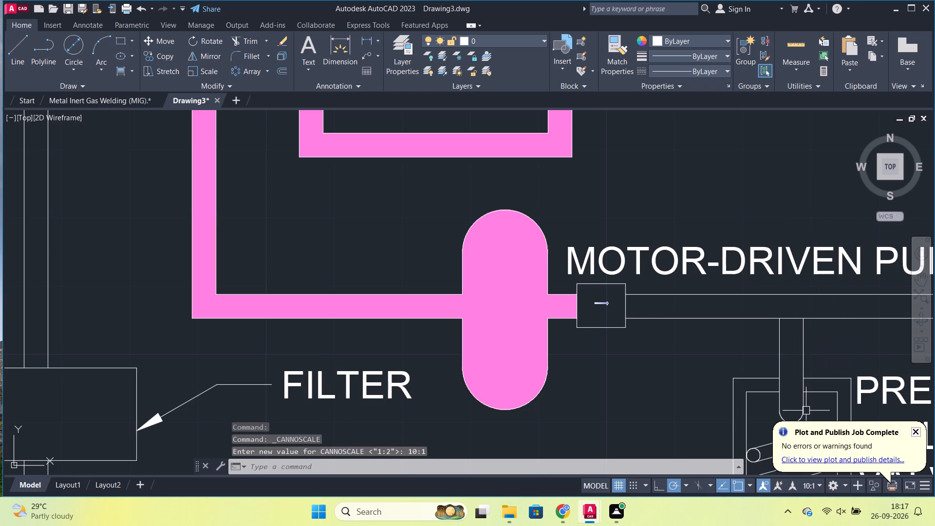
Erase the small arrow inside the square beside the motor-driven pump.
scroll(737, 401, down, 3)
middle_drag(757, 349, 661, 312)
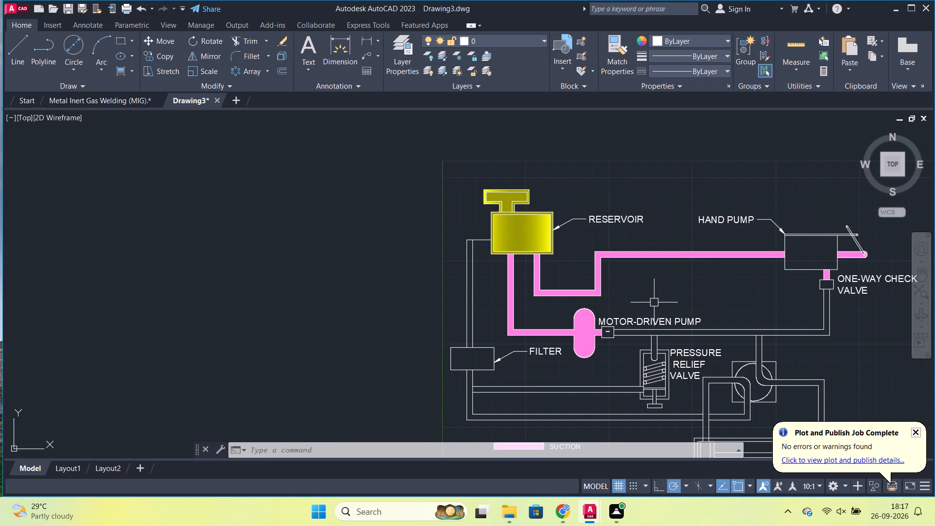
scroll(659, 344, up, 2)
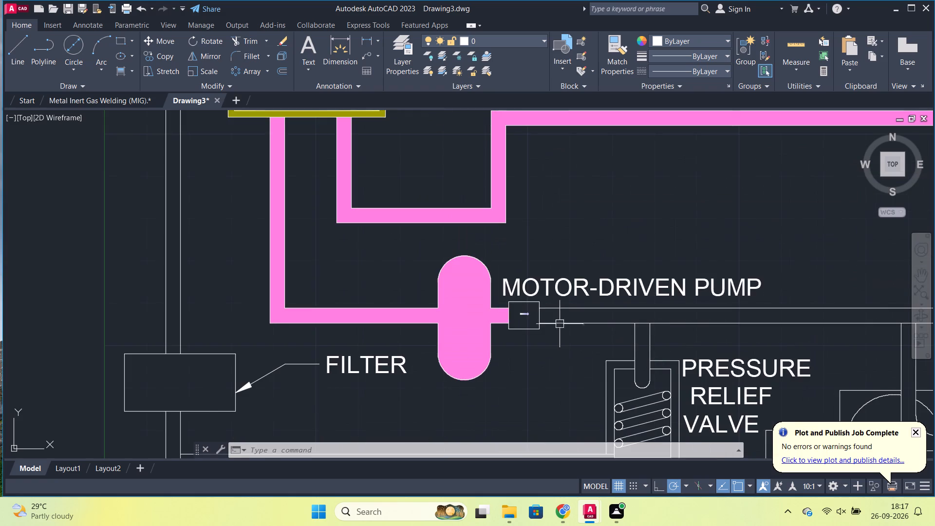
scroll(528, 296, up, 1)
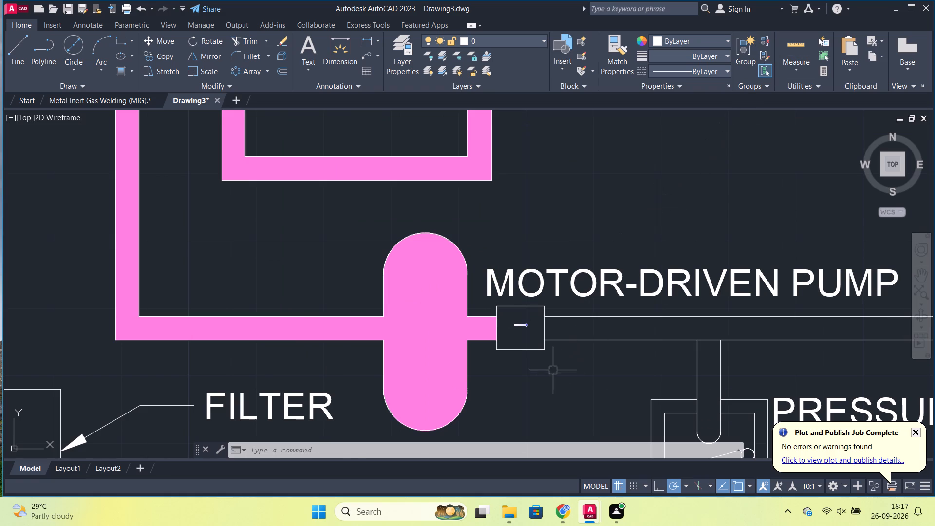
click(535, 321)
click(524, 325)
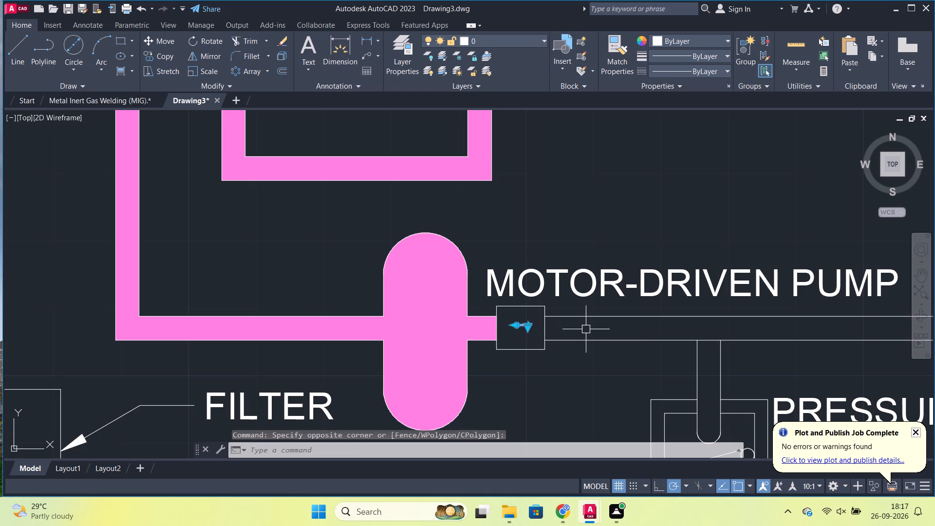
key(e)
key(Return)
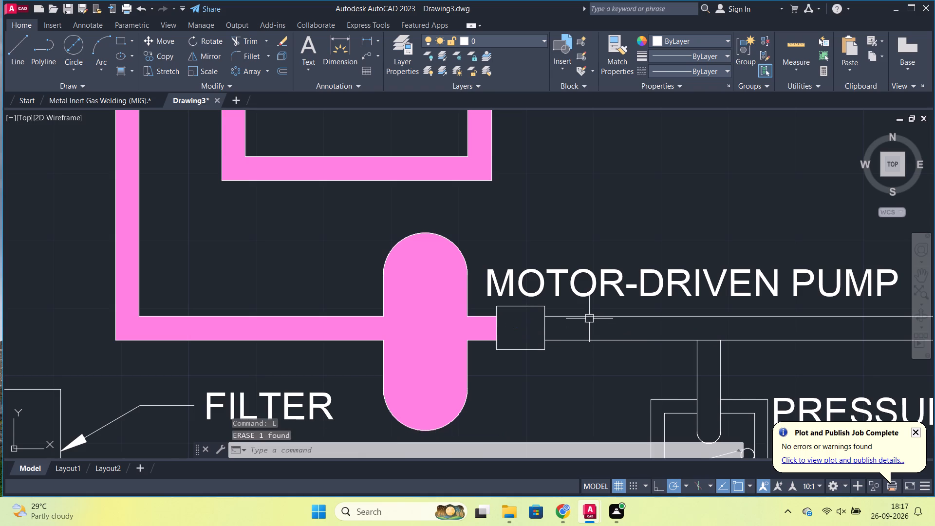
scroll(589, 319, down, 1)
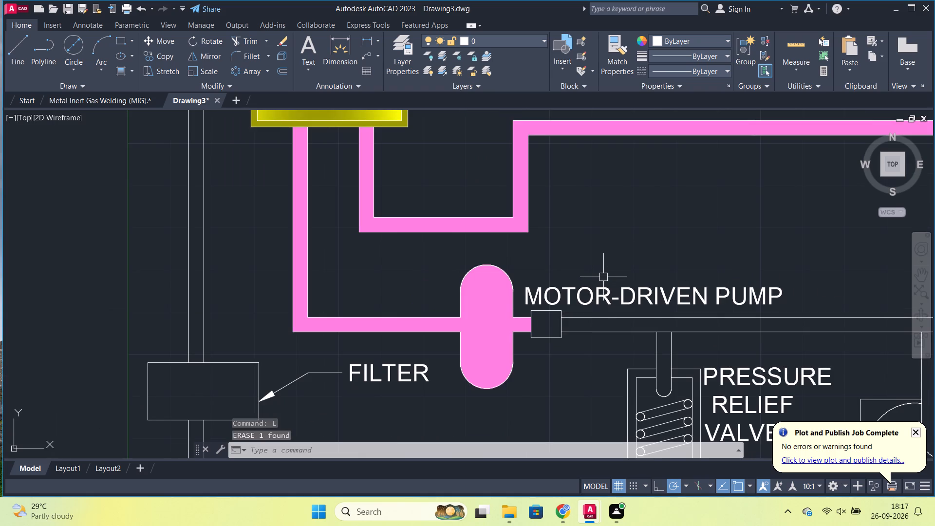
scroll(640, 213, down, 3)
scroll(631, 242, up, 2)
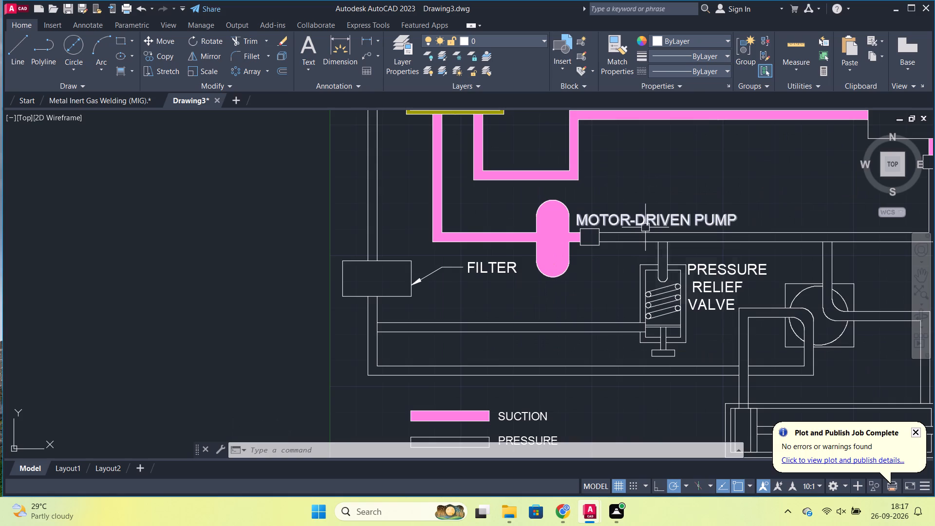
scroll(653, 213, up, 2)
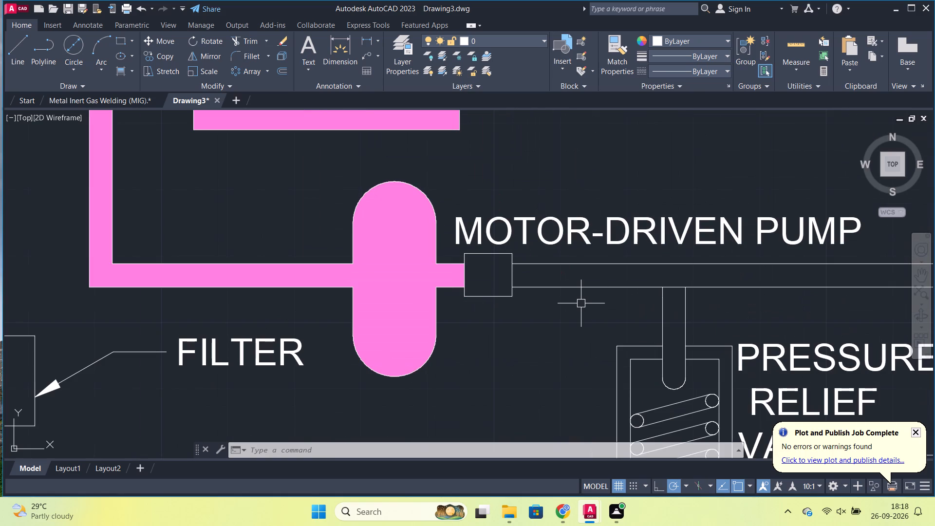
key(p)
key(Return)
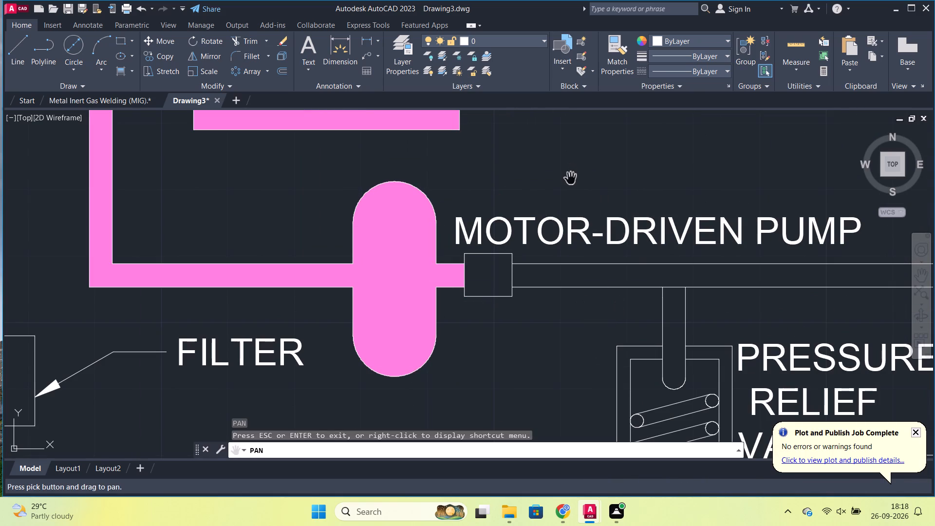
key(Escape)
Start a polyline inside the square with starting and ending widths of 1 and draw a horizontal segment 10 units long to the right.
text(PL)
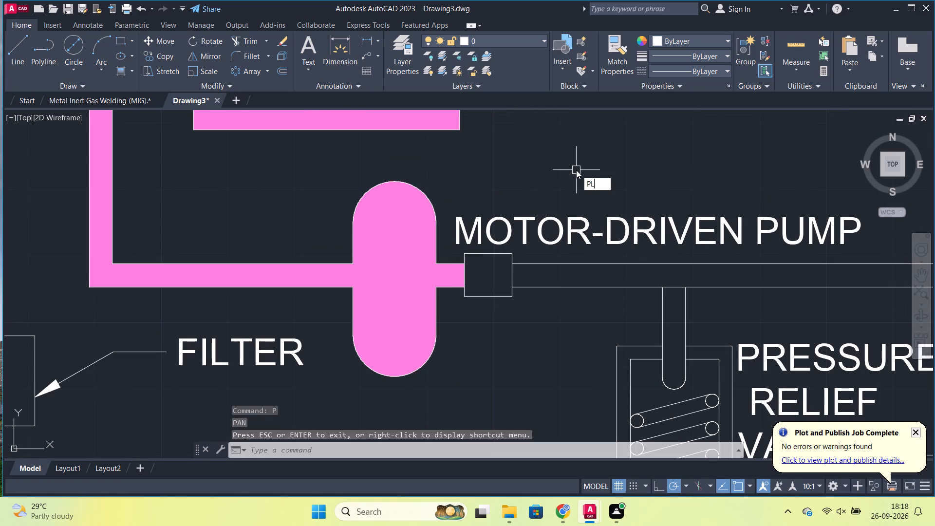
key(l)
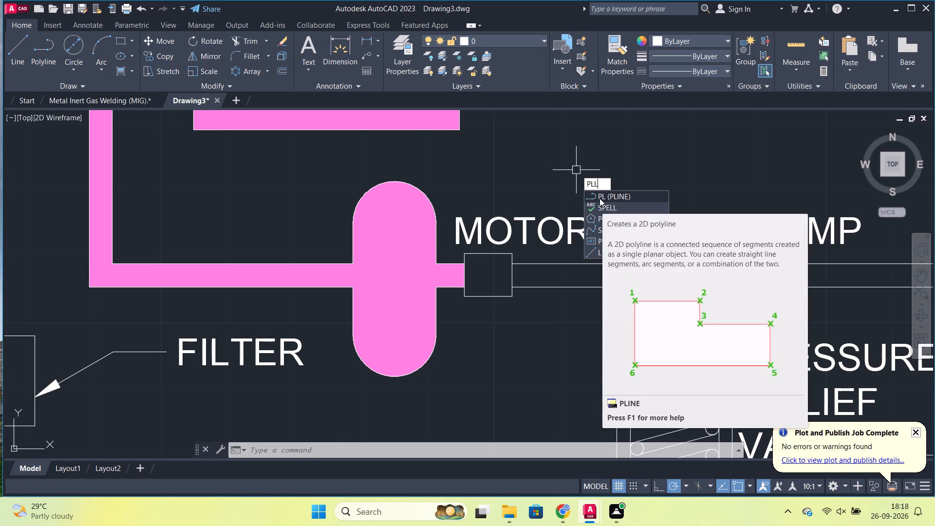
key(BackSpace)
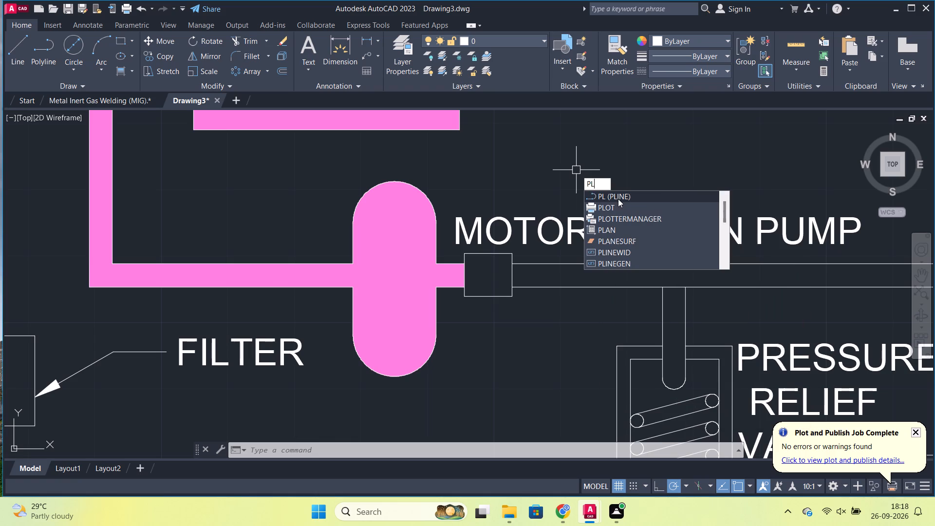
click(618, 199)
scroll(504, 290, up, 2)
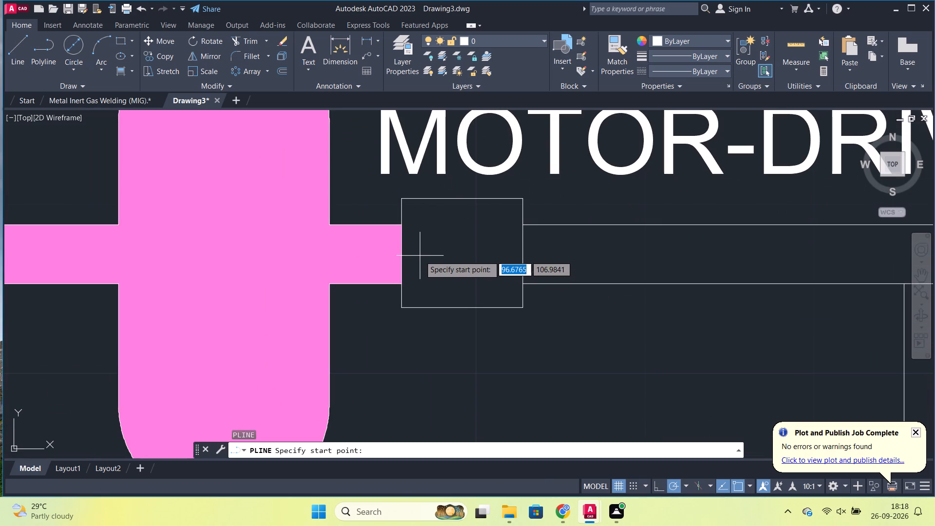
click(416, 255)
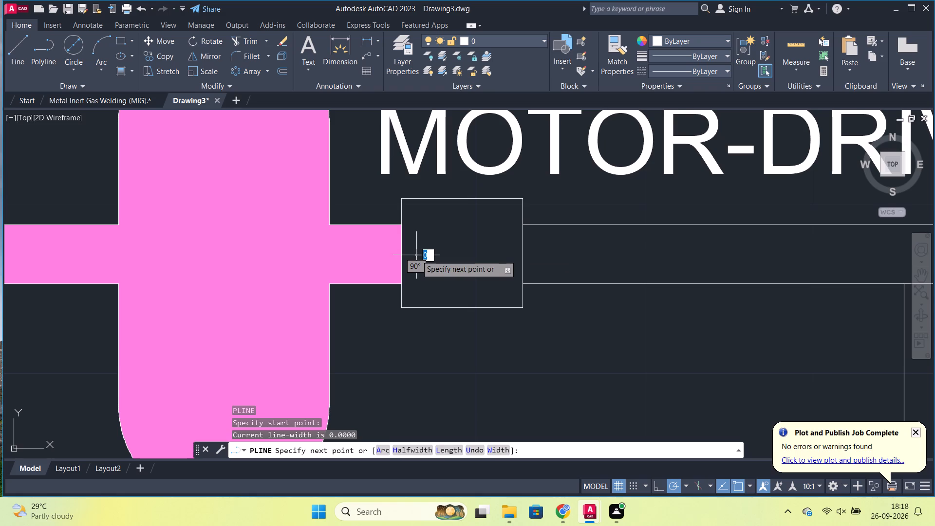
right_click(487, 254)
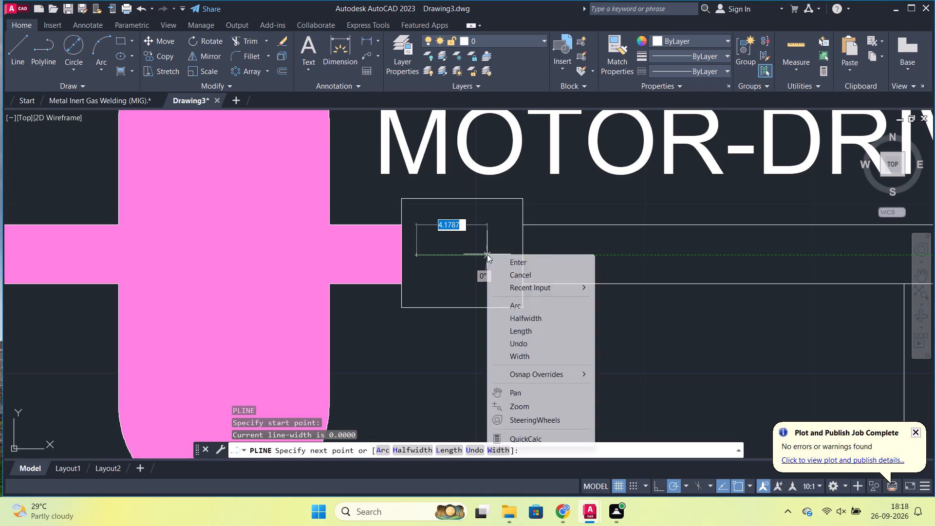
click(549, 356)
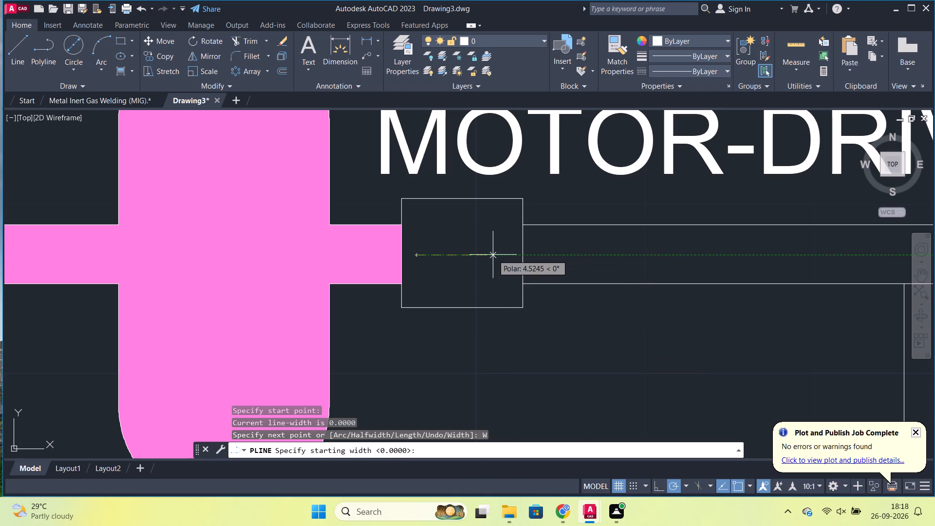
key(1)
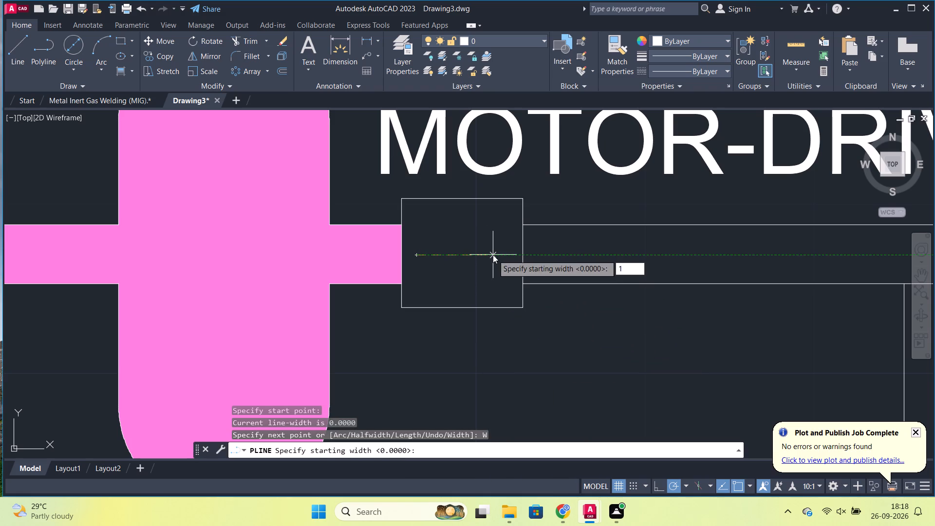
key(Return)
key(1)
key(Return)
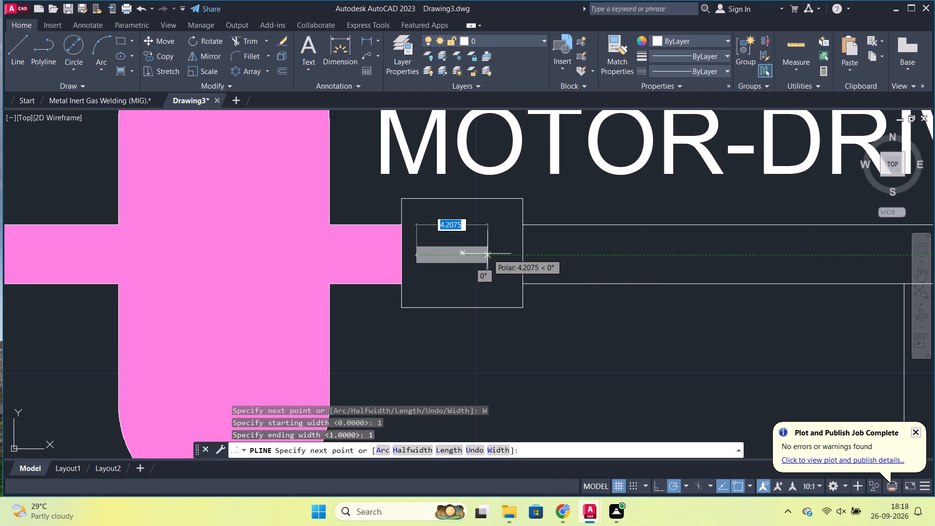
text(10)
key(Return)
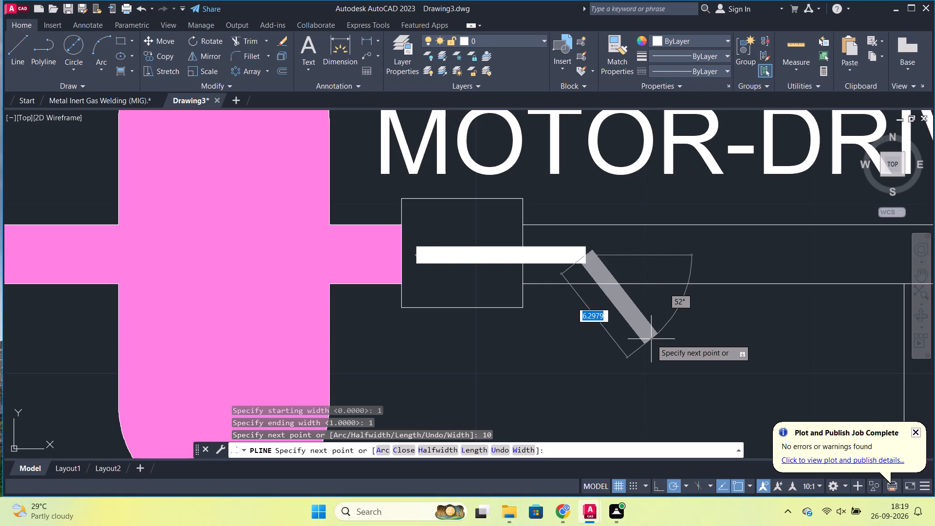
Continue the polyline with an arc bending back below the segment, ending about 2.29 units straight down from the segment's end.
right_click(651, 339)
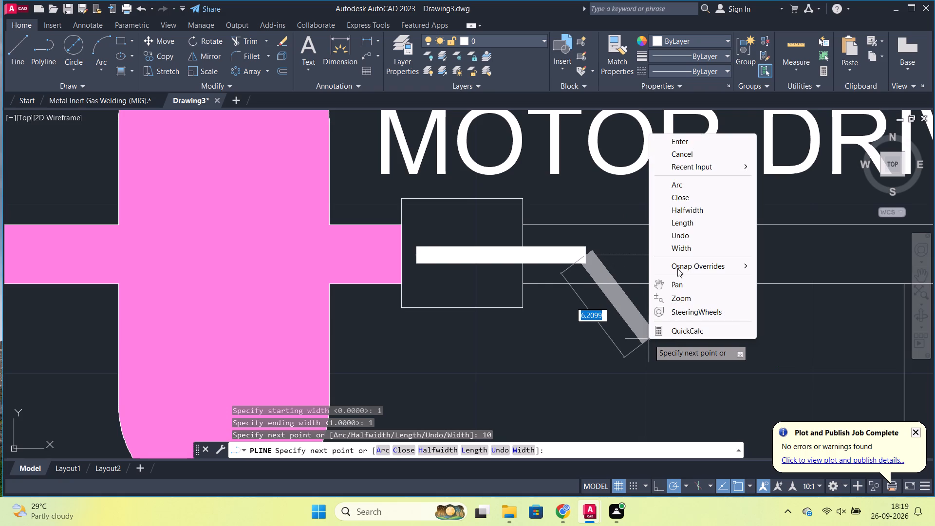
click(681, 186)
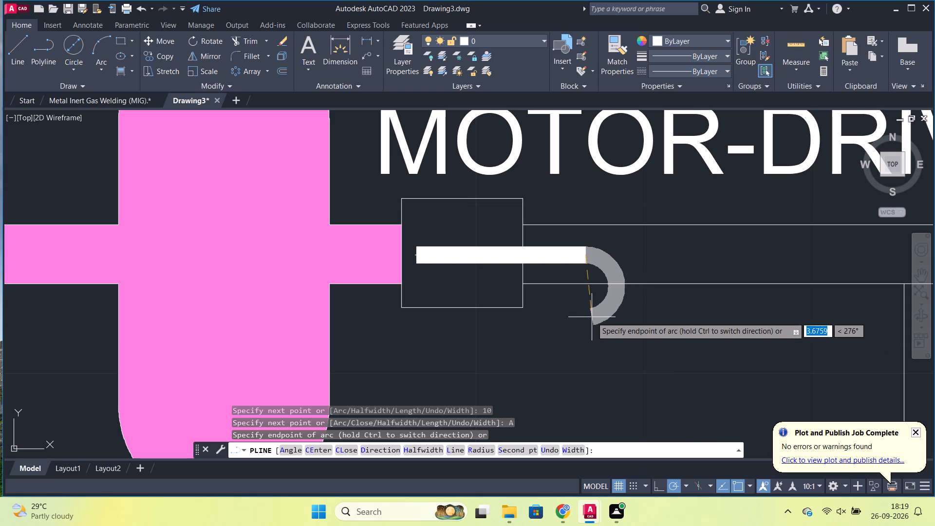
scroll(589, 284, up, 1)
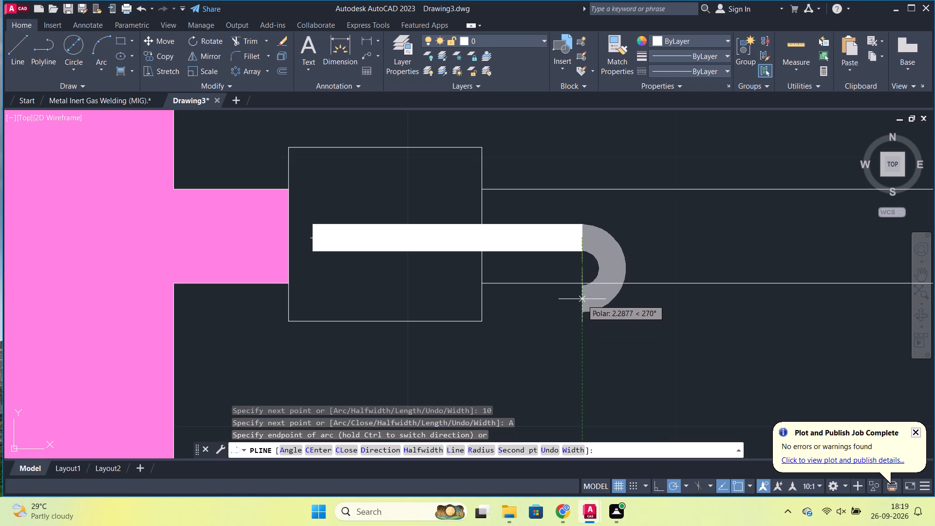
click(582, 299)
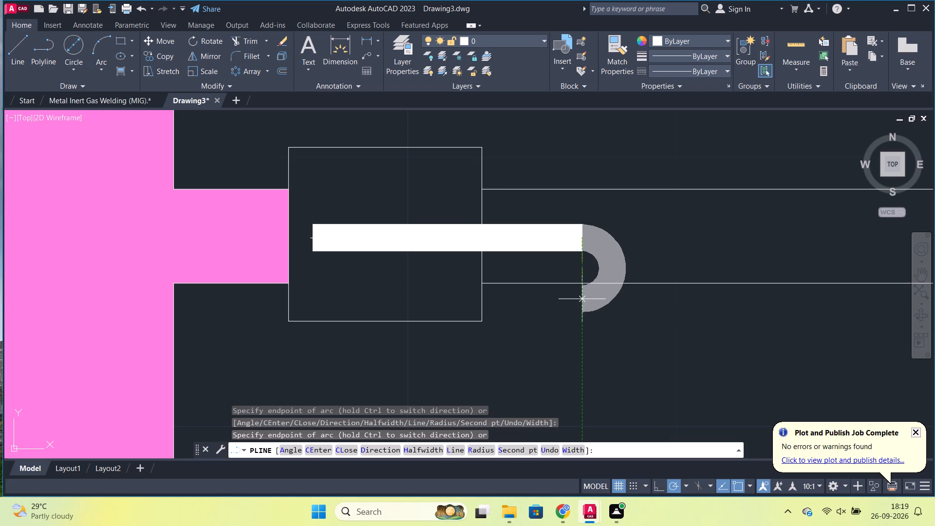
Add a 2.5-unit arrowhead pointing back left at the arc's end, tapering from width 2.5 to 0, and end the polyline.
right_click(582, 299)
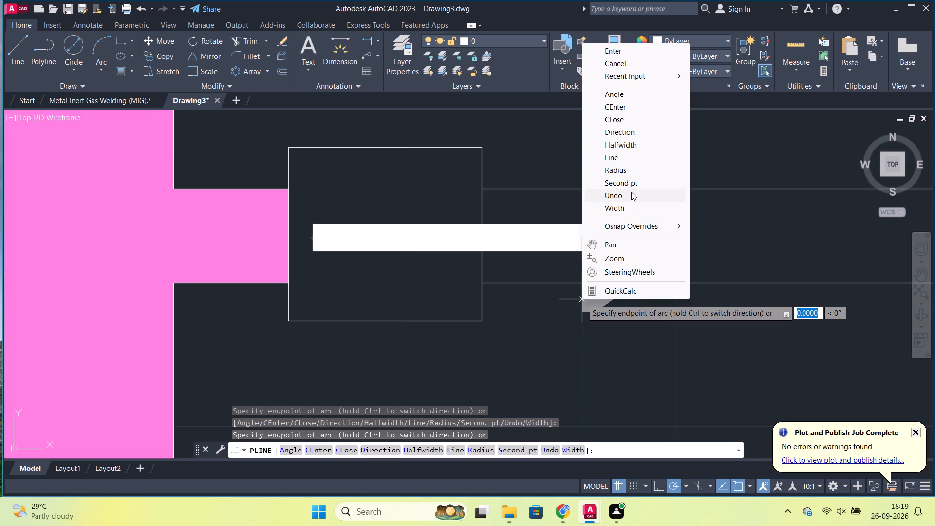
click(631, 206)
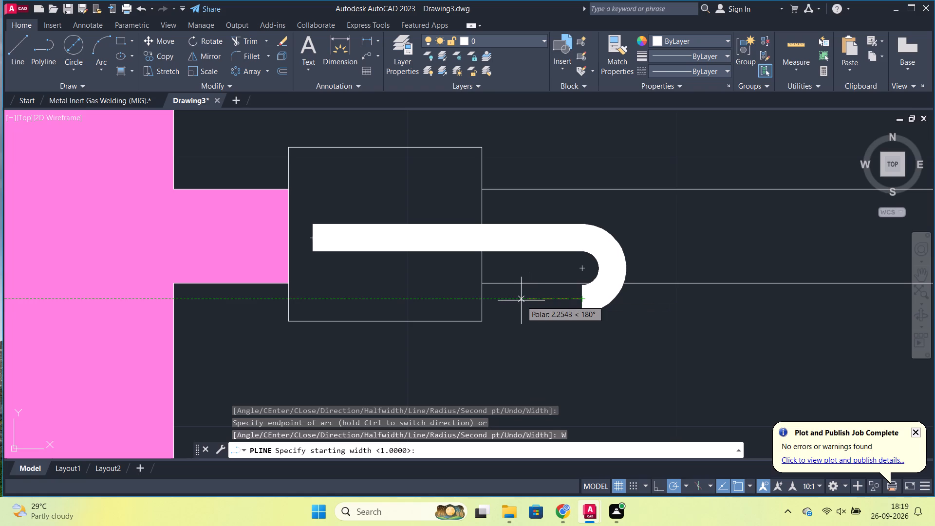
text(2.5)
key(Return)
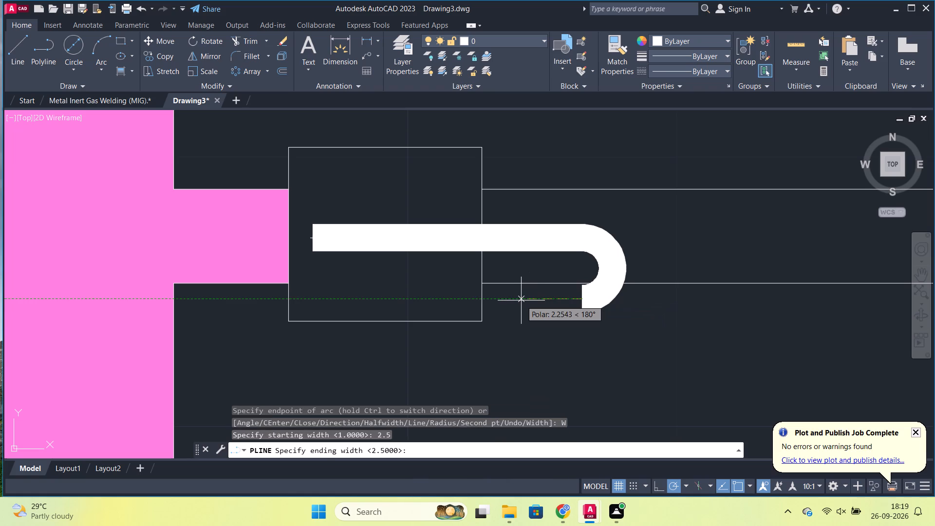
key(0)
key(Return)
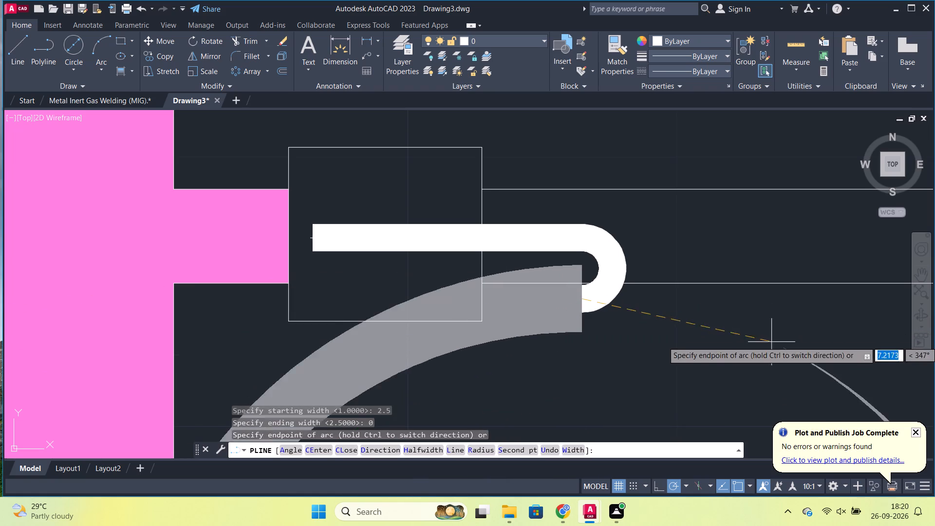
scroll(759, 309, down, 1)
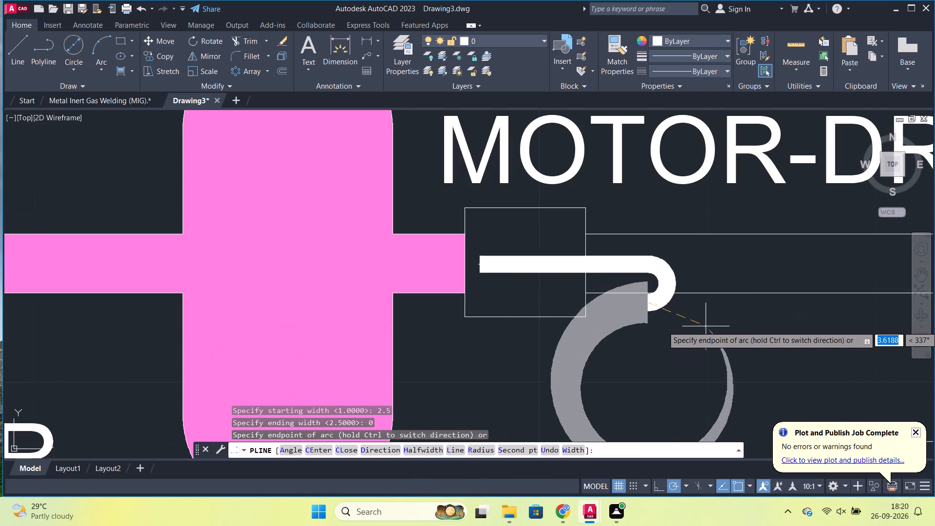
click(600, 305)
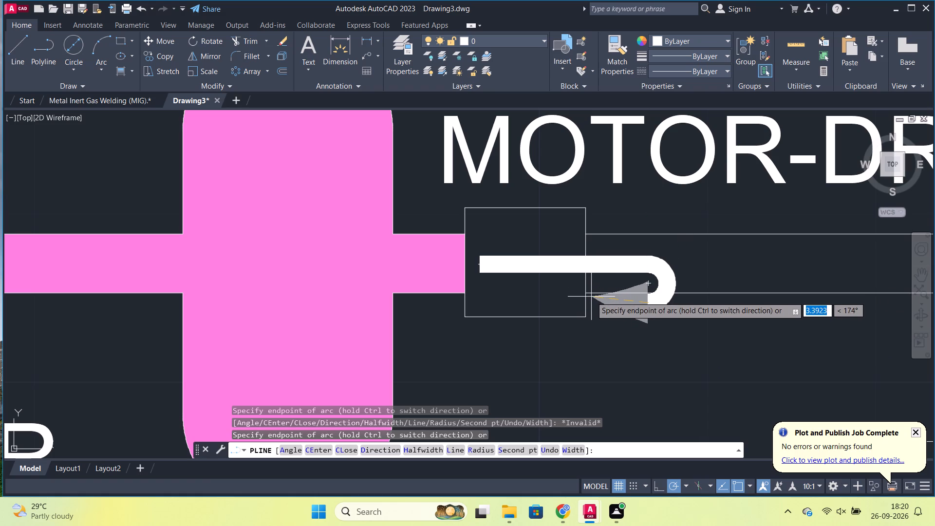
text(2.5)
key(Return)
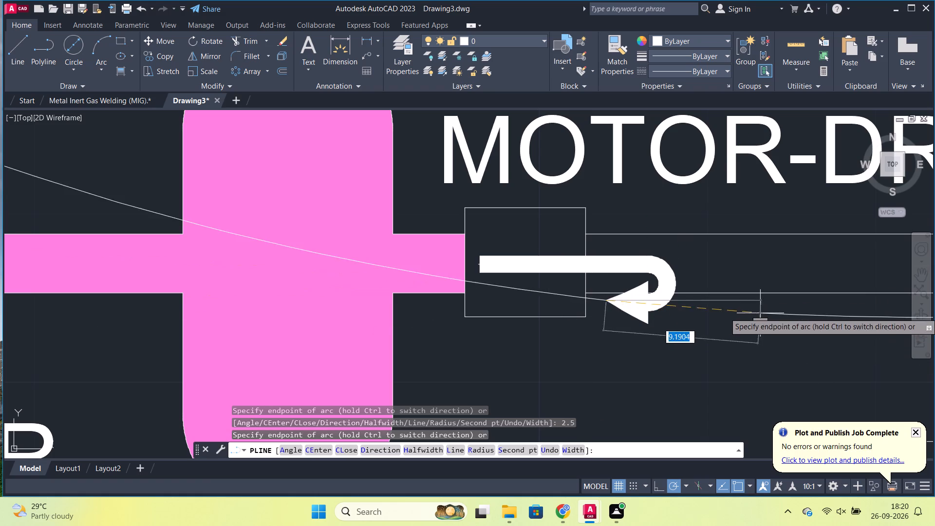
key(Escape)
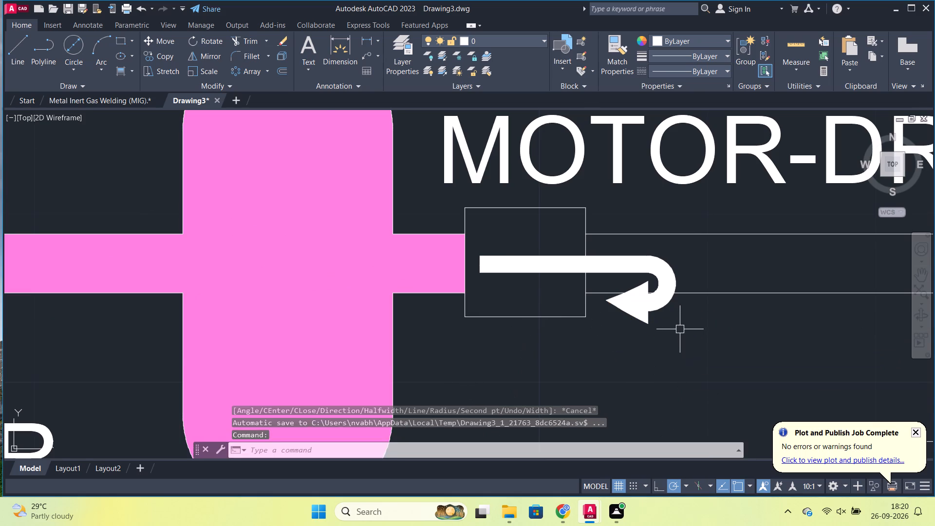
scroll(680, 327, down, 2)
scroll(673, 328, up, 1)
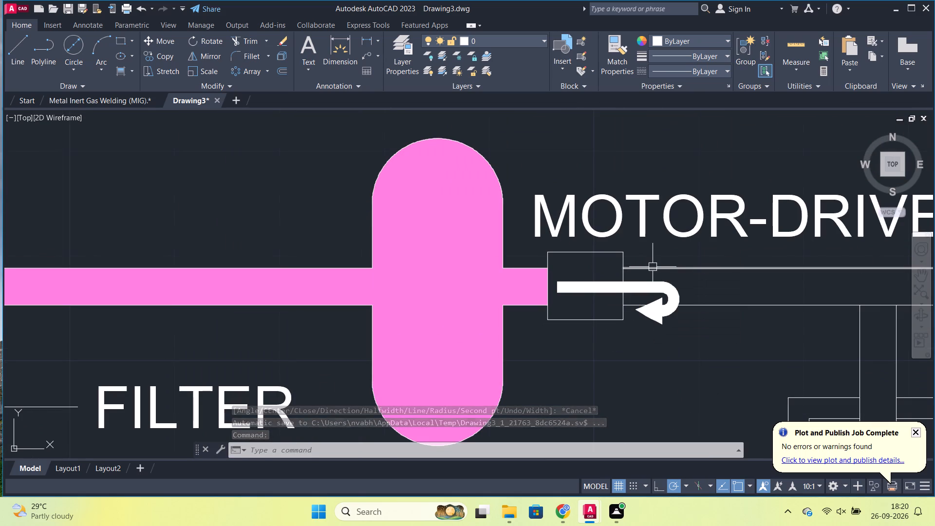
Erase the curved polyline arrow drawn across the square beside the motor-driven pump.
click(647, 295)
key(e)
key(Return)
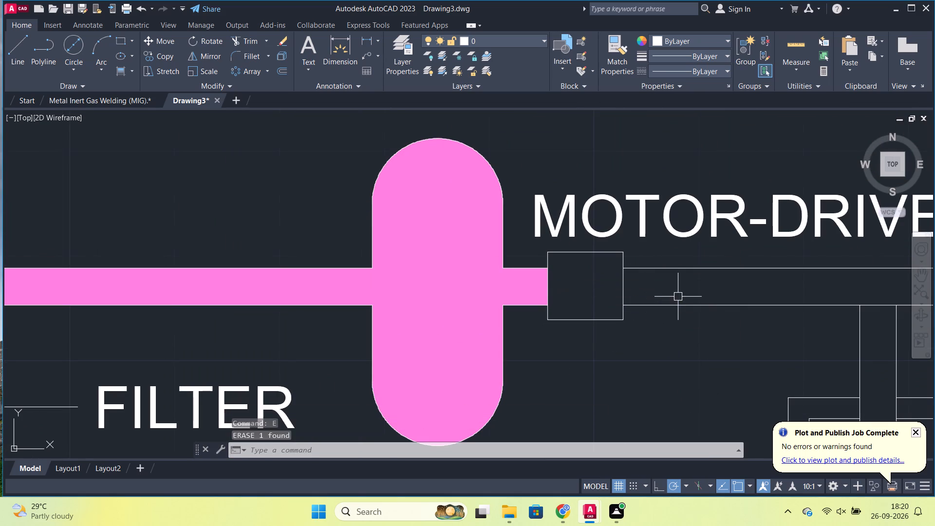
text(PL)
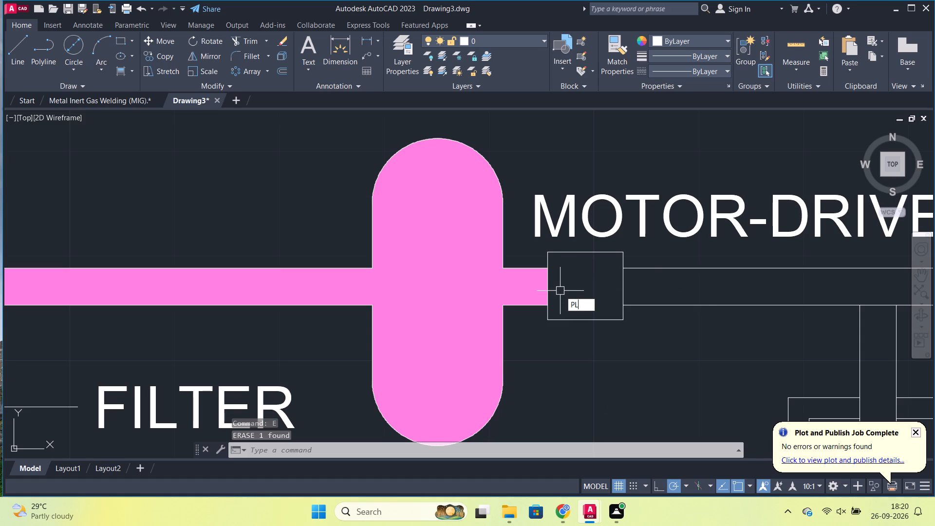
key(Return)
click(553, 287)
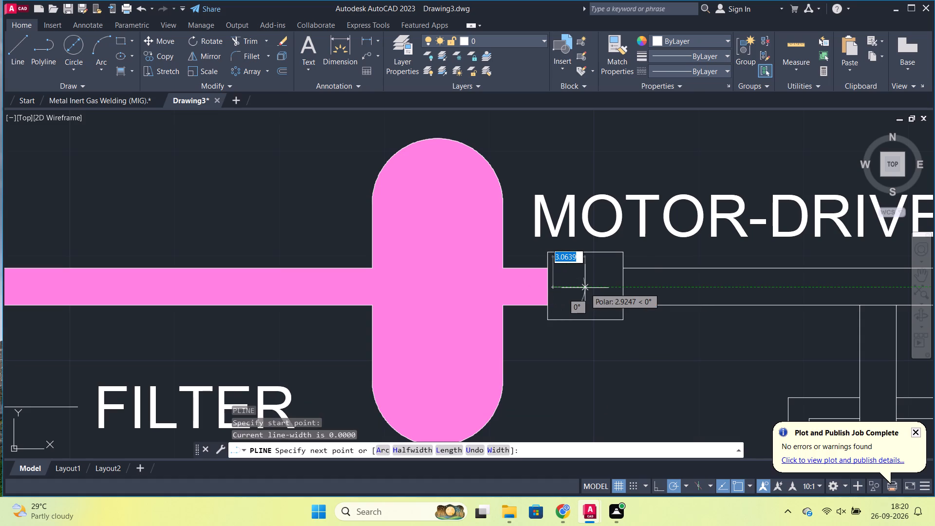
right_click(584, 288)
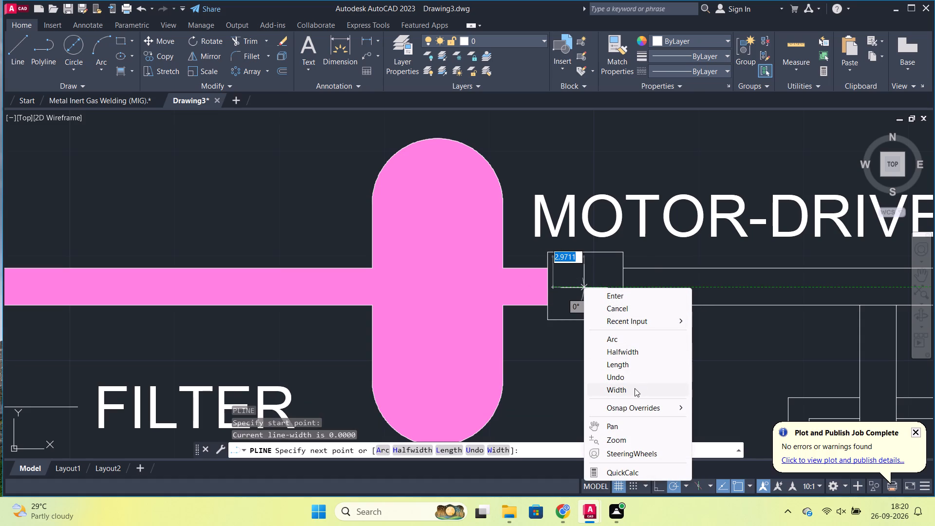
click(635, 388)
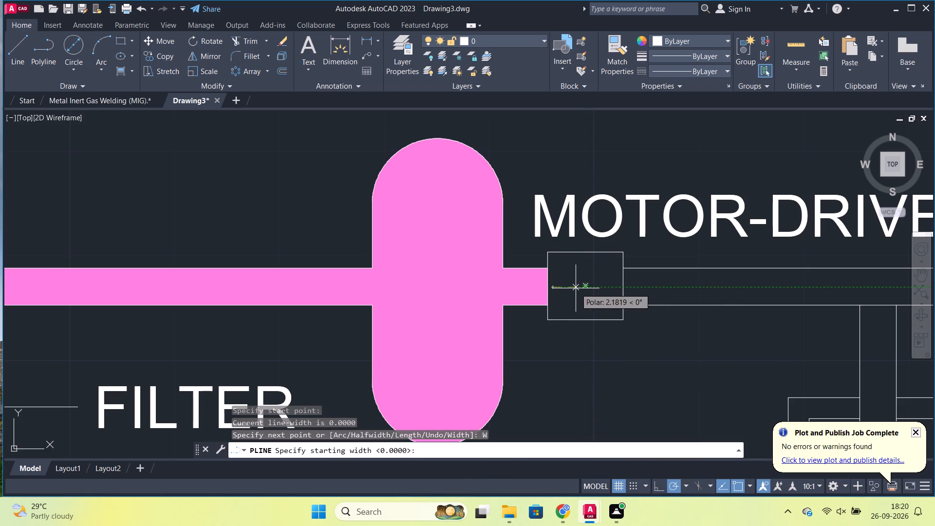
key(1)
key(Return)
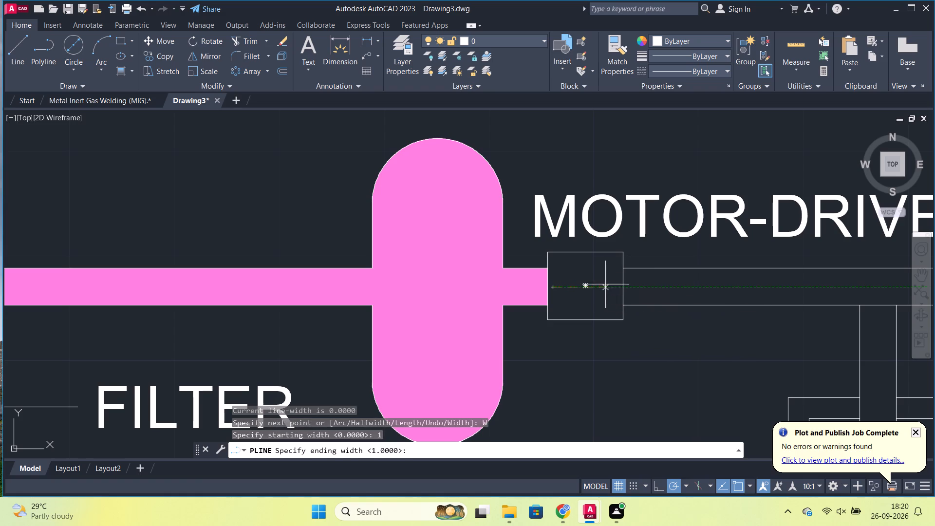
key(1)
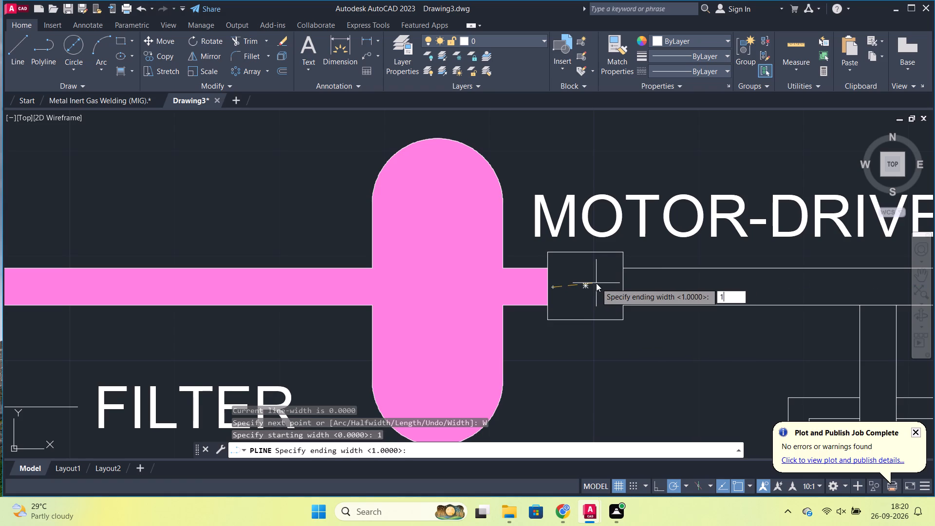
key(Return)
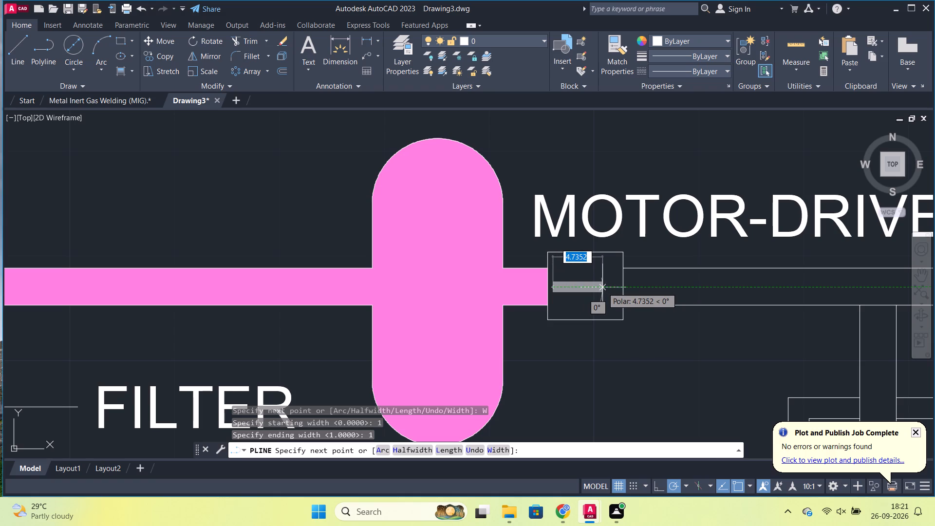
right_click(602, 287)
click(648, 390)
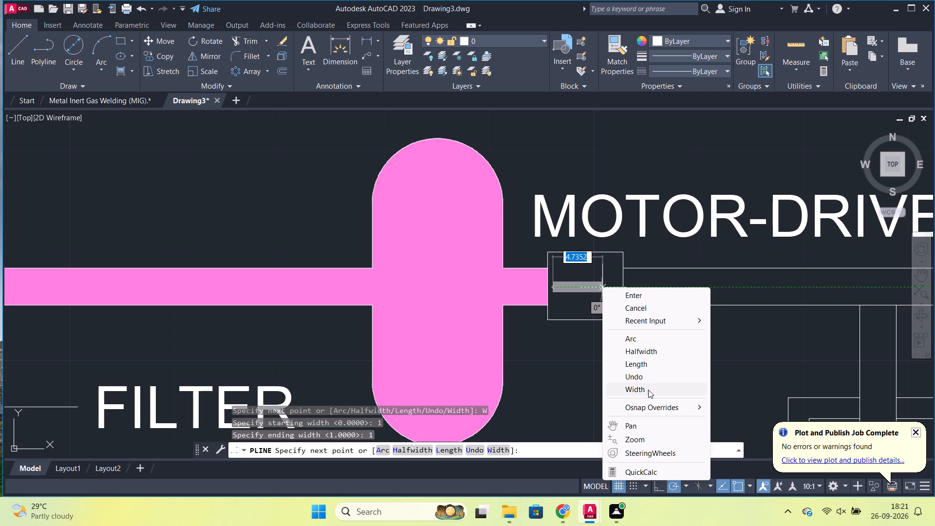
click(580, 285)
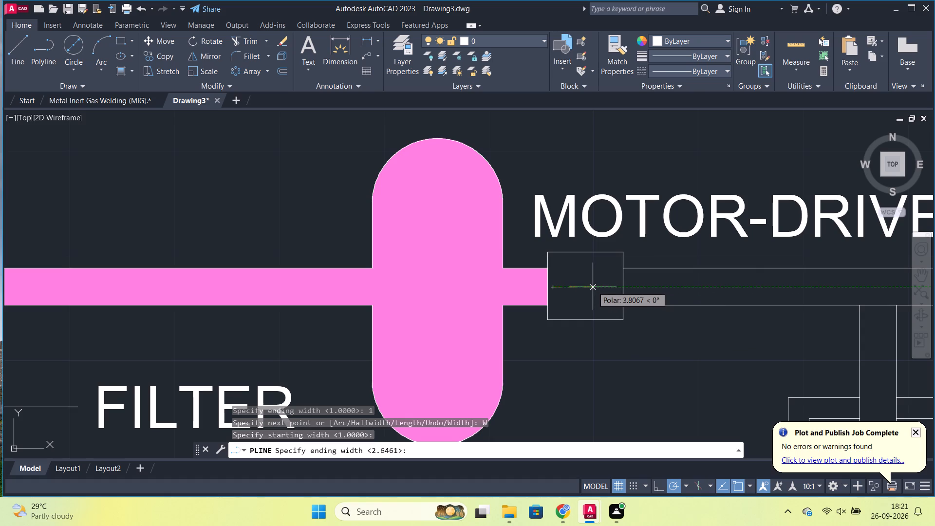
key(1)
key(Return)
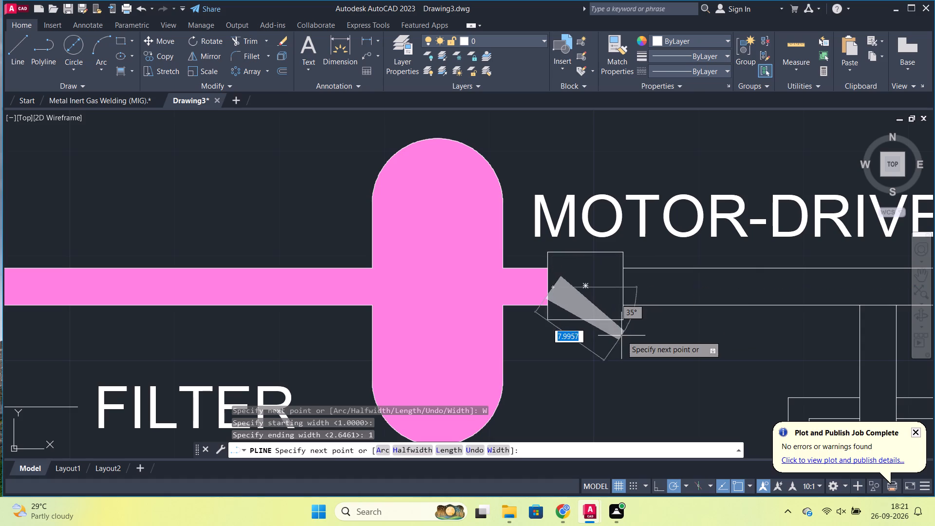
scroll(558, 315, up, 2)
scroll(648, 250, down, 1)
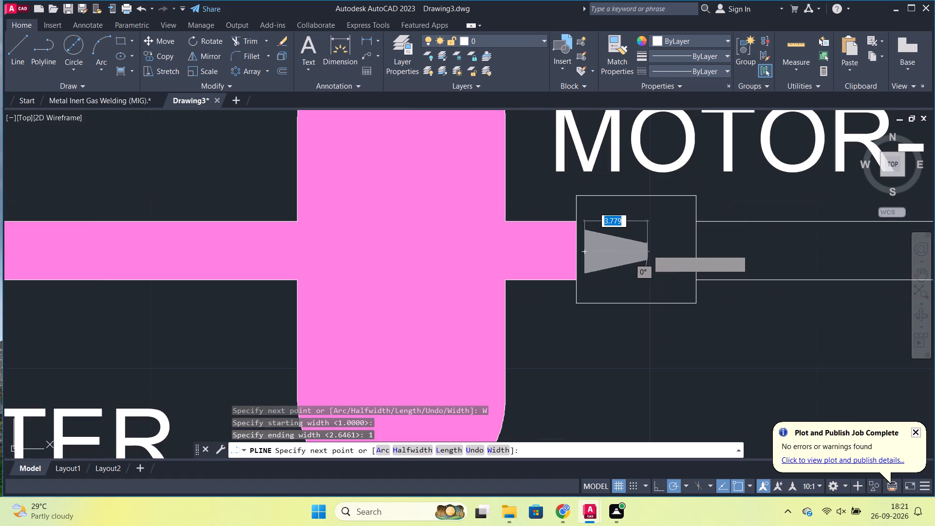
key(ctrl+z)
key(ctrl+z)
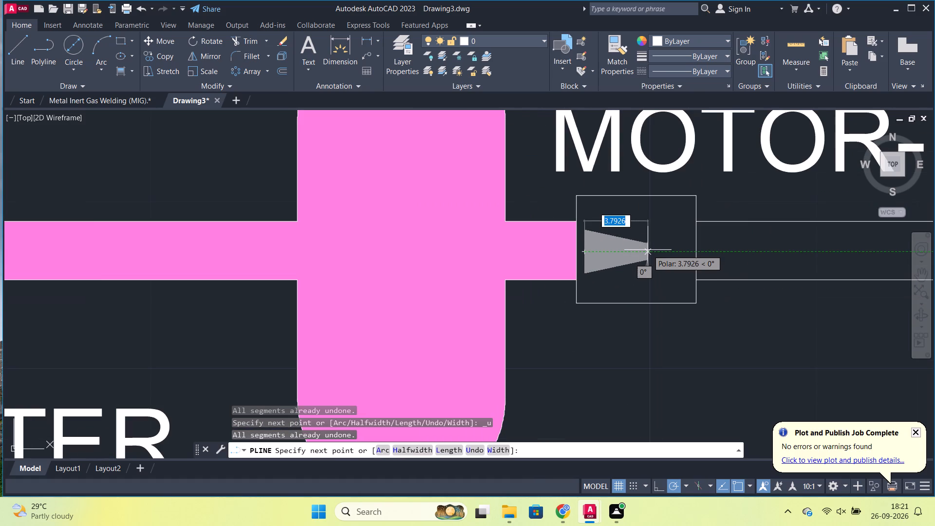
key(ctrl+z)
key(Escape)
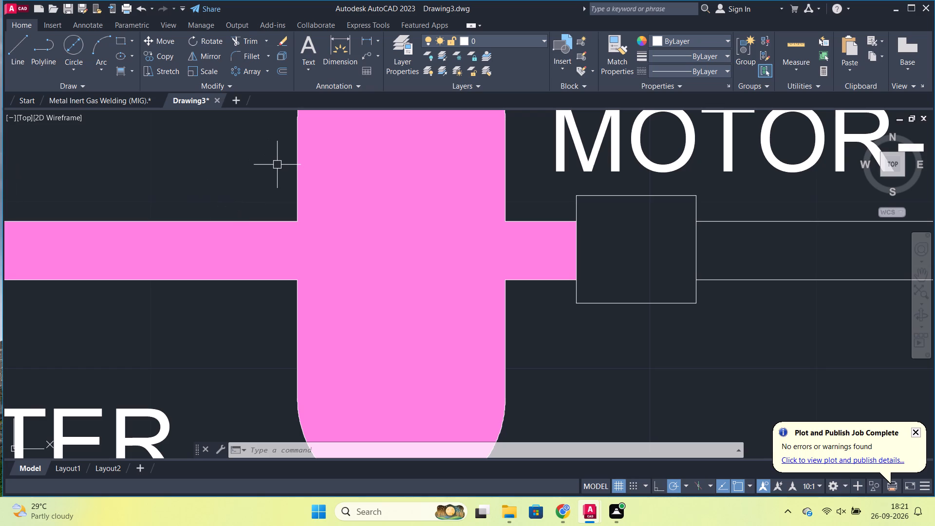
Start a new polyline in the empty space just below the square's lower-left corner.
text(PL)
key(Return)
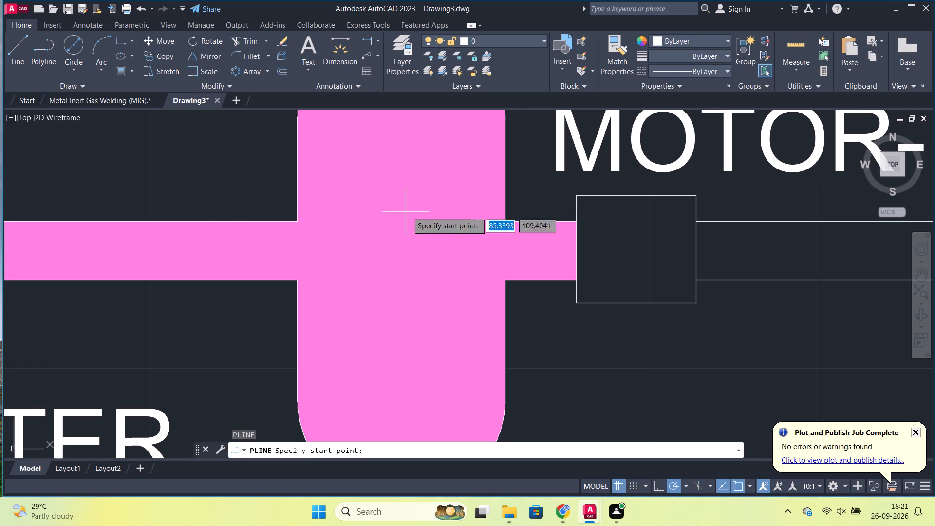
scroll(634, 271, down, 2)
middle_drag(677, 314, 651, 287)
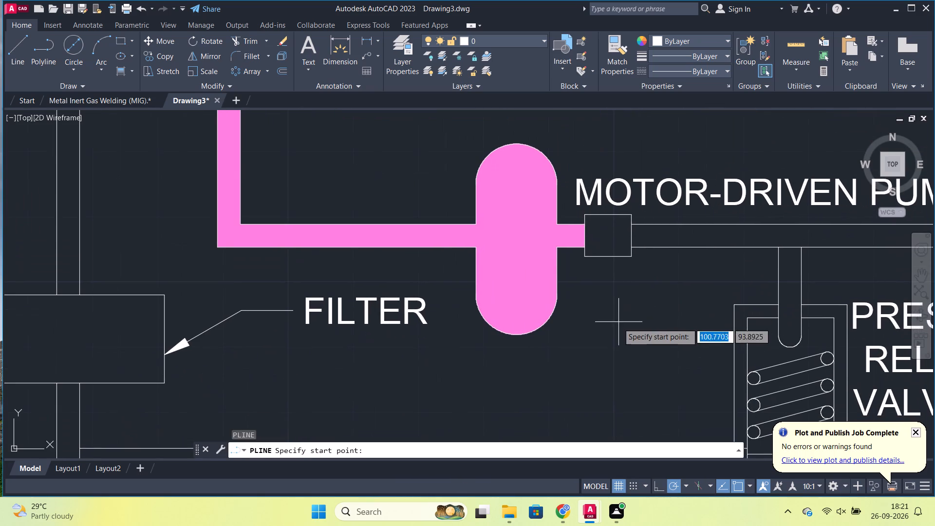
click(586, 285)
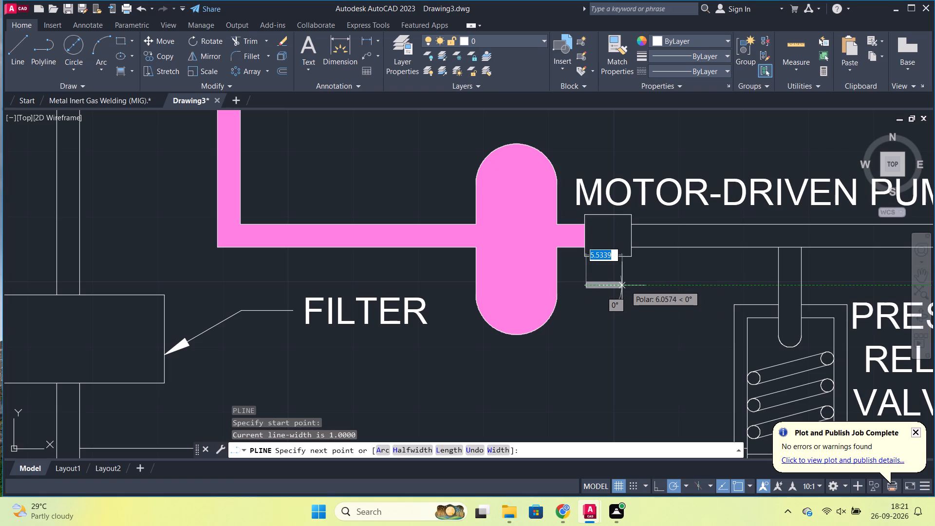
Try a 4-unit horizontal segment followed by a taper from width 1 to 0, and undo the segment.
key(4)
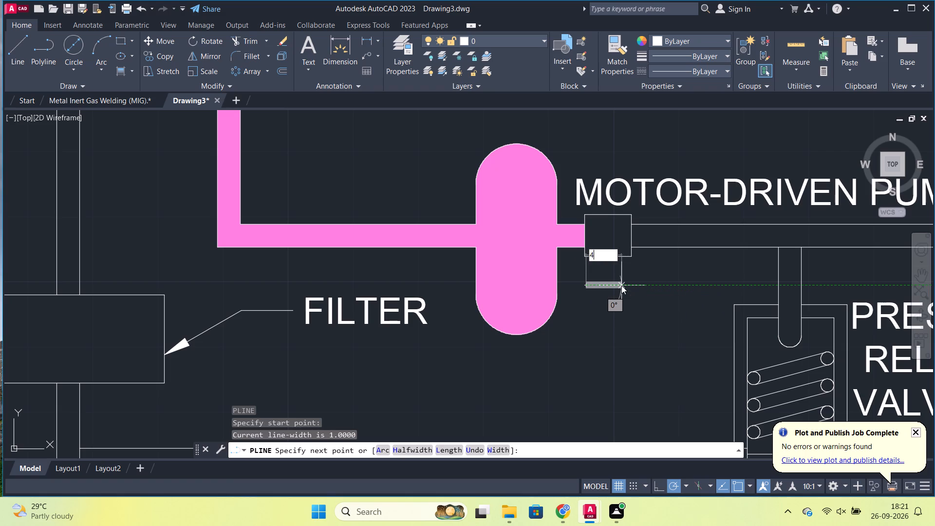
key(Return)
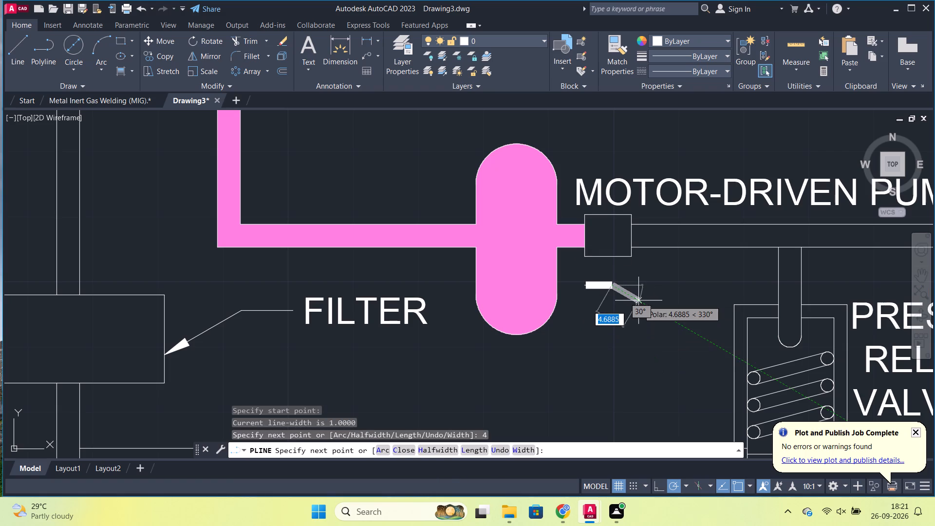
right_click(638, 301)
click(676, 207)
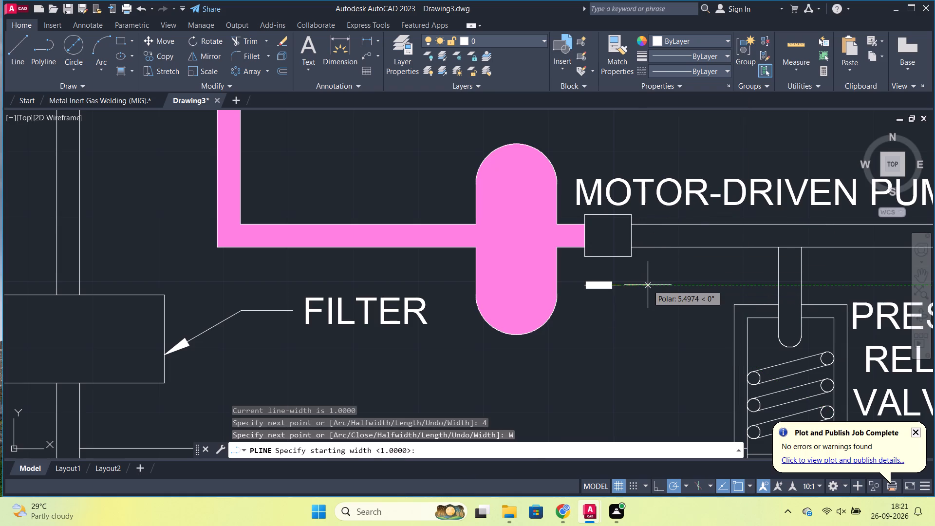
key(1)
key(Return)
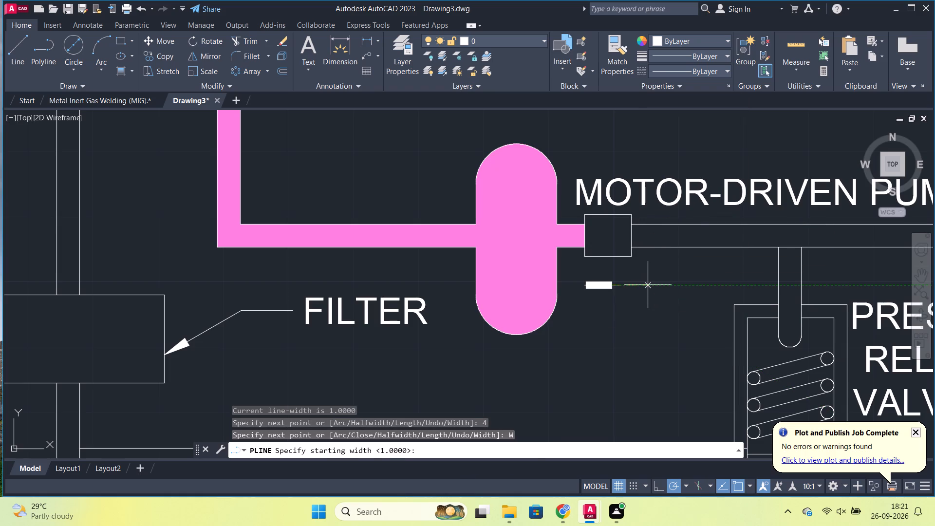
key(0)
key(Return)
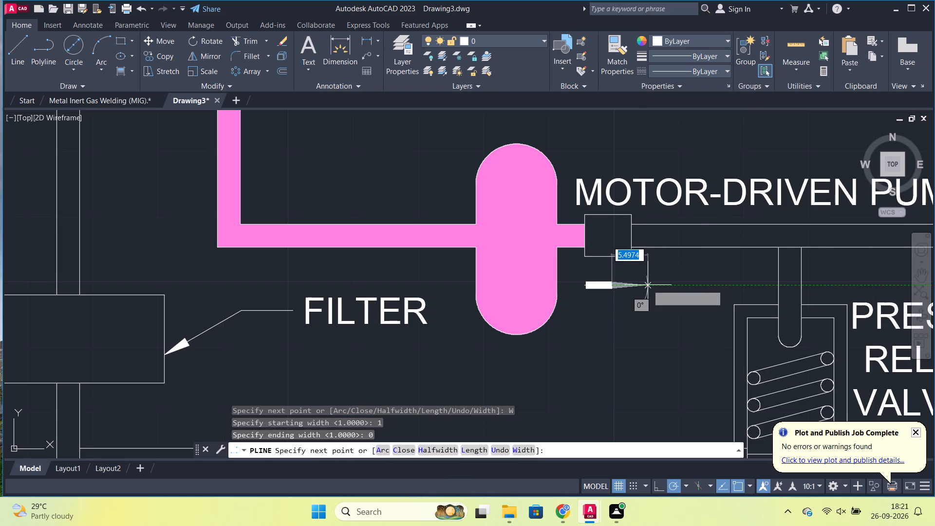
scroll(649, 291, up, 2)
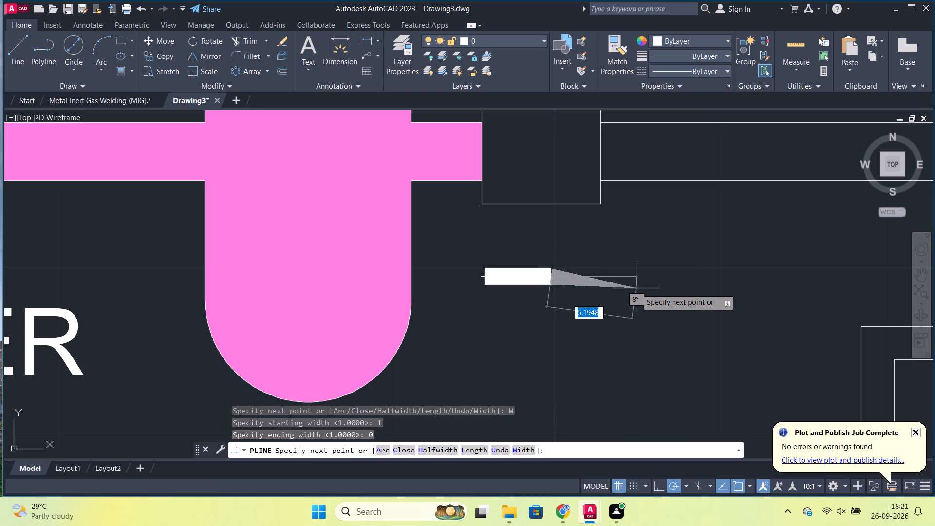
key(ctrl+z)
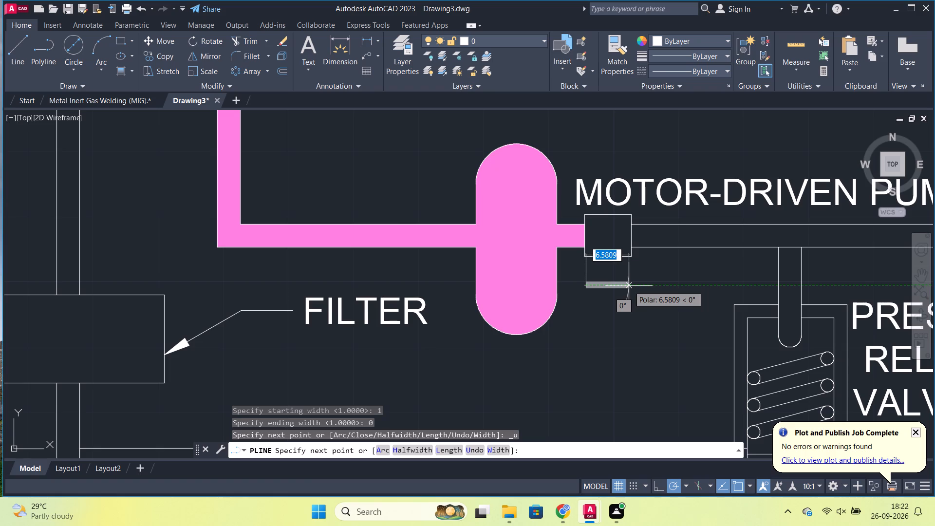
Draw two consecutive horizontal polyline segments to the right, 1 unit and 3 units long.
key(1)
key(Return)
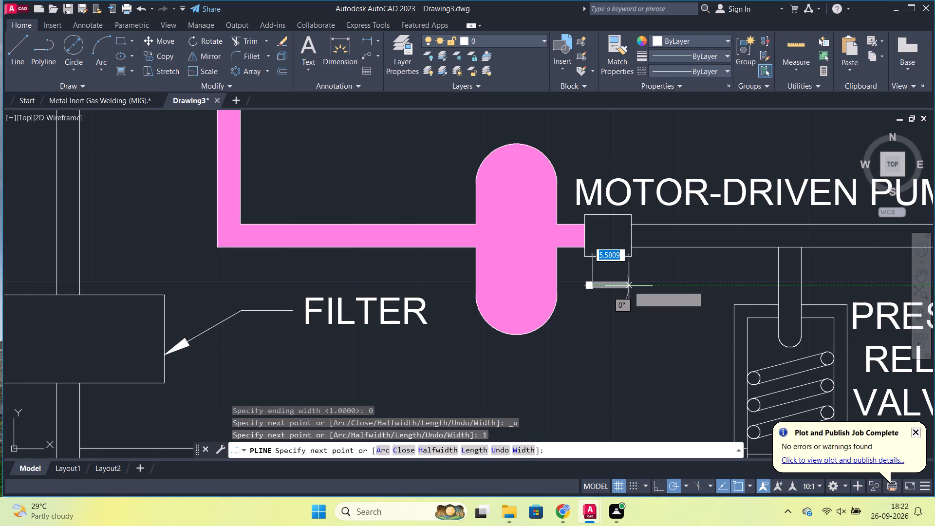
key(3)
key(Return)
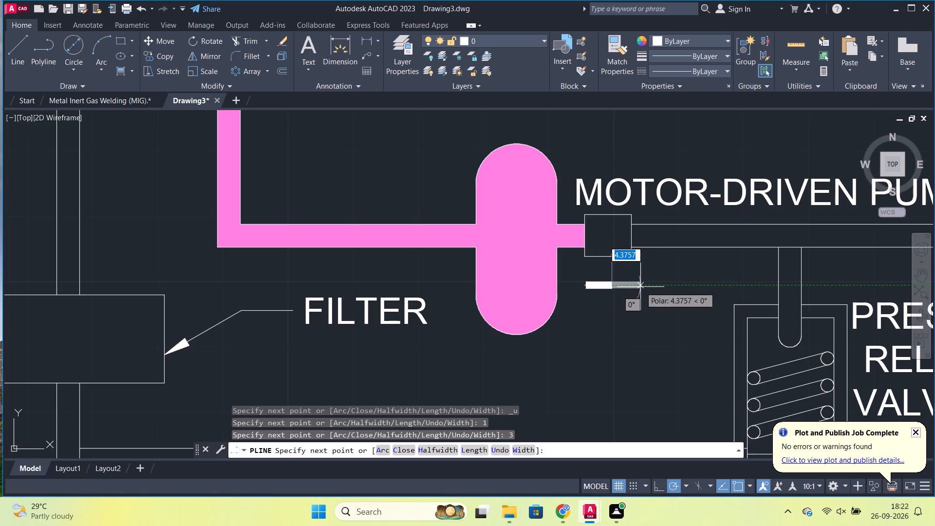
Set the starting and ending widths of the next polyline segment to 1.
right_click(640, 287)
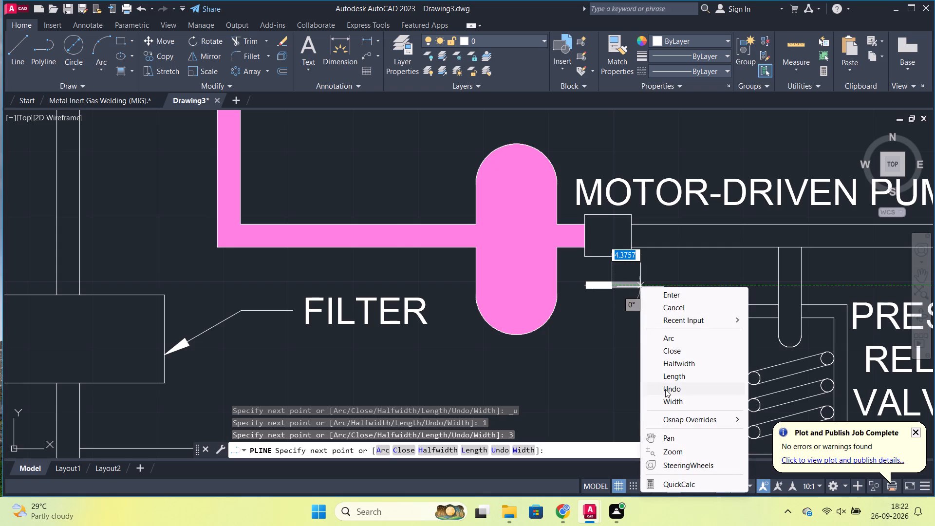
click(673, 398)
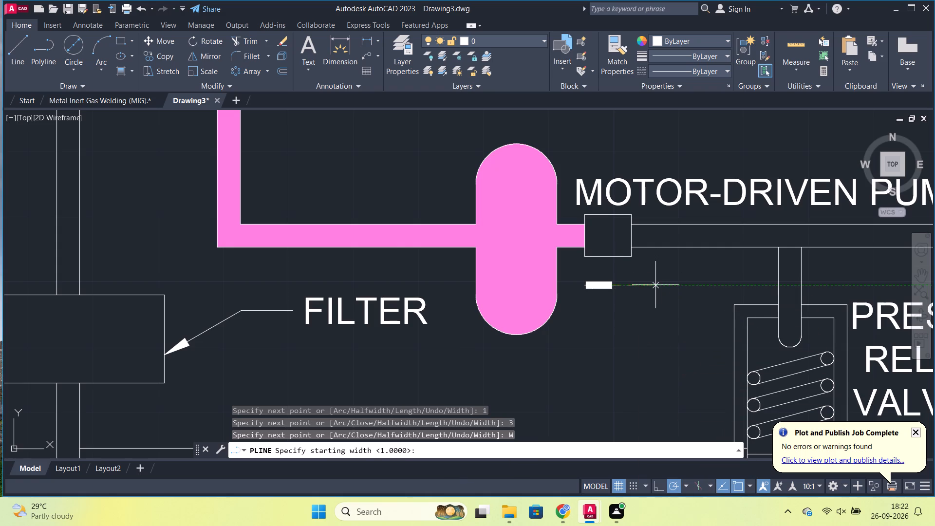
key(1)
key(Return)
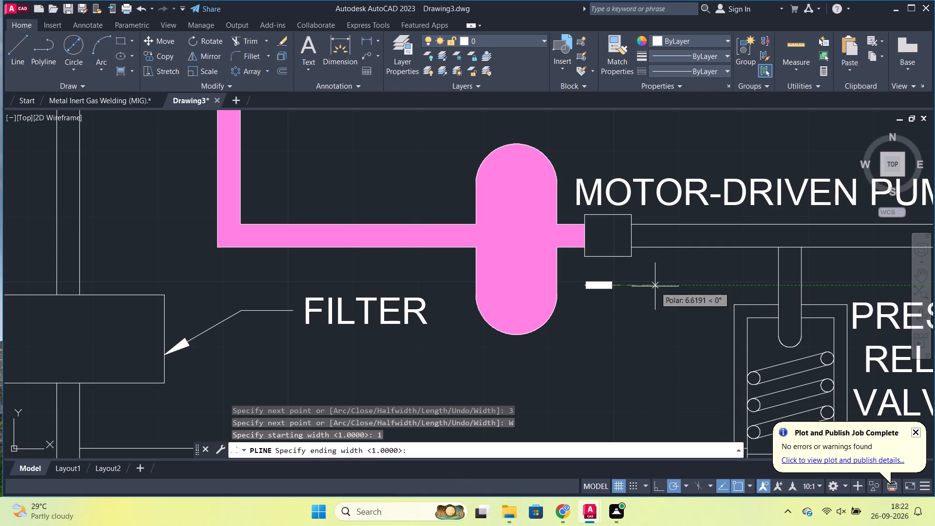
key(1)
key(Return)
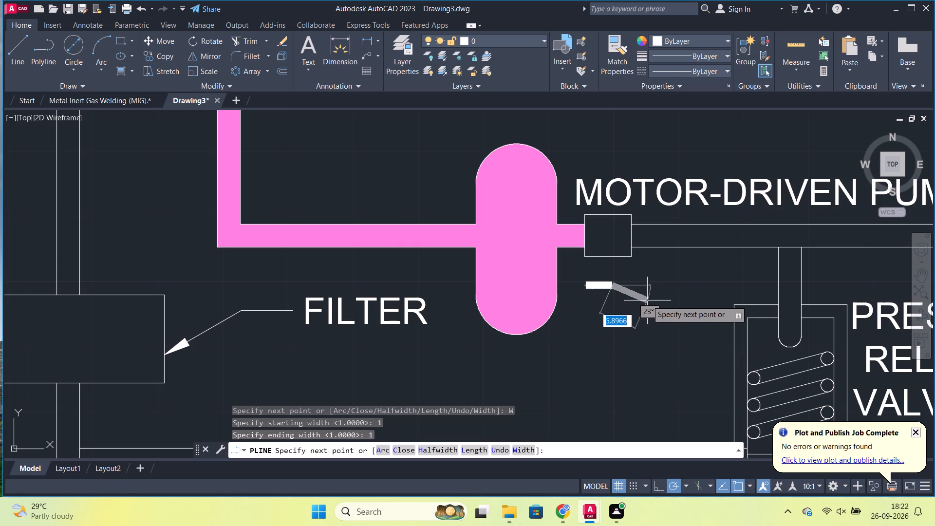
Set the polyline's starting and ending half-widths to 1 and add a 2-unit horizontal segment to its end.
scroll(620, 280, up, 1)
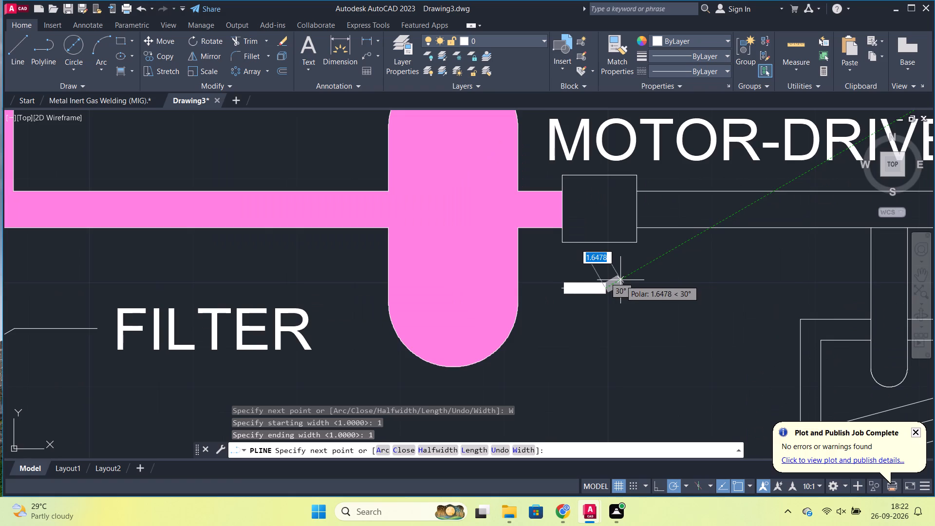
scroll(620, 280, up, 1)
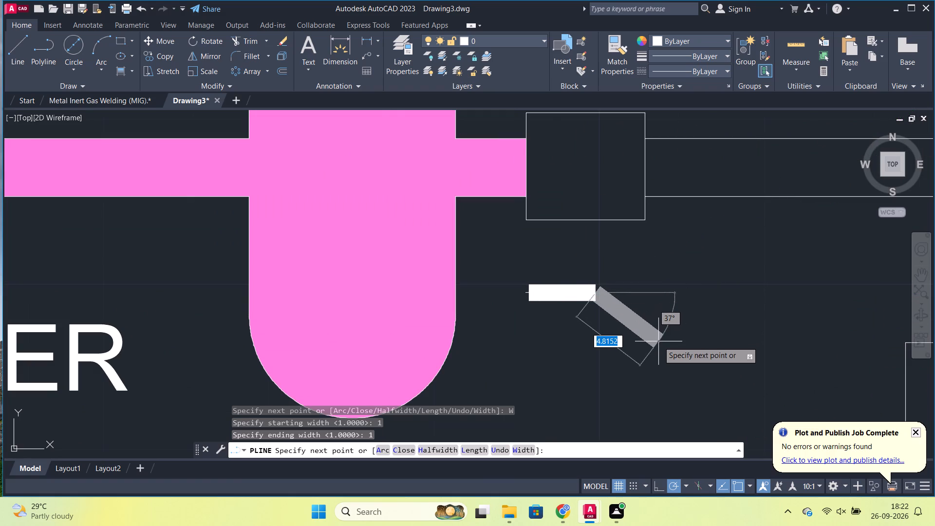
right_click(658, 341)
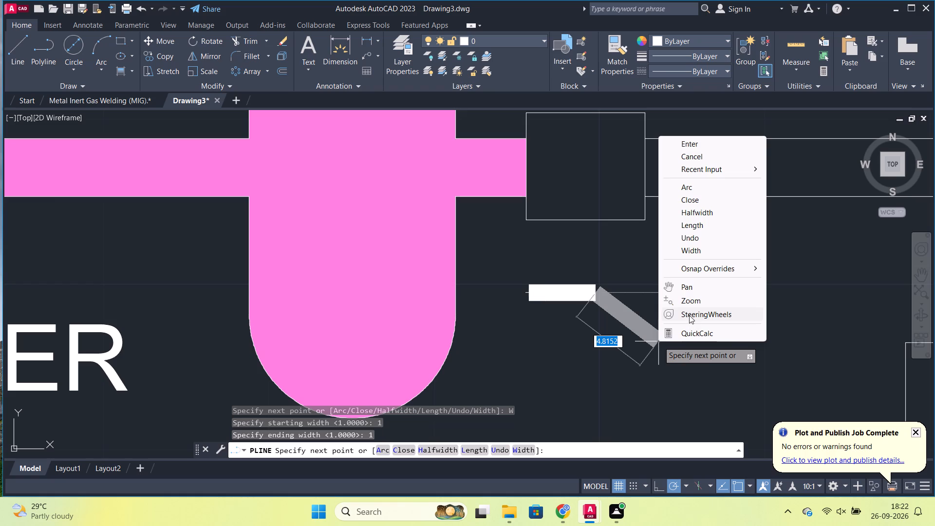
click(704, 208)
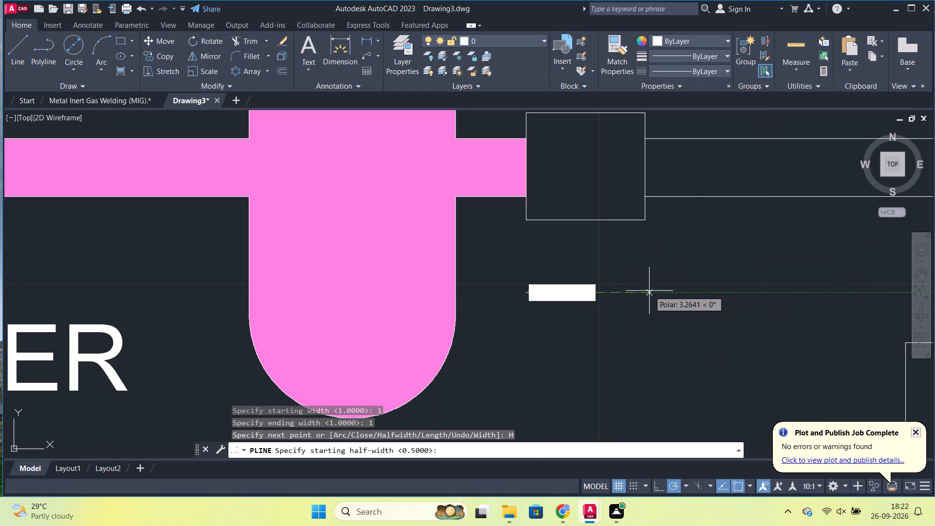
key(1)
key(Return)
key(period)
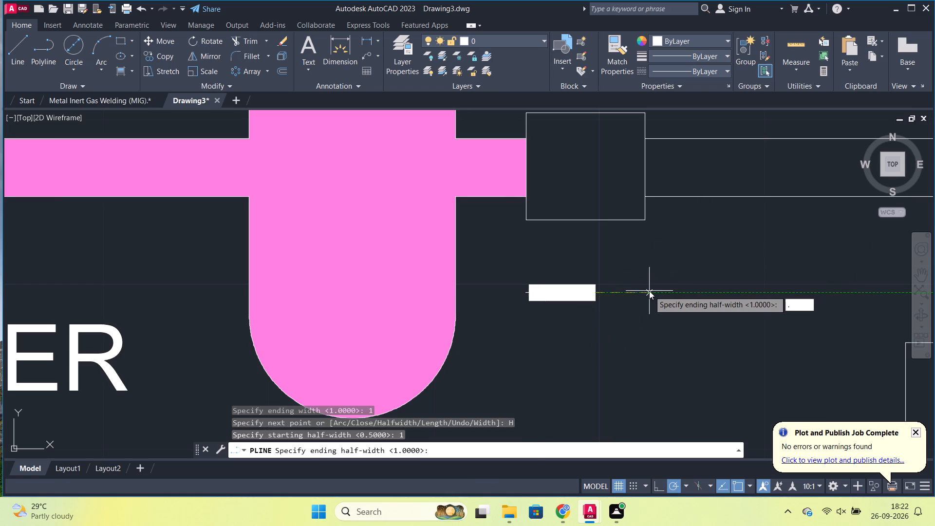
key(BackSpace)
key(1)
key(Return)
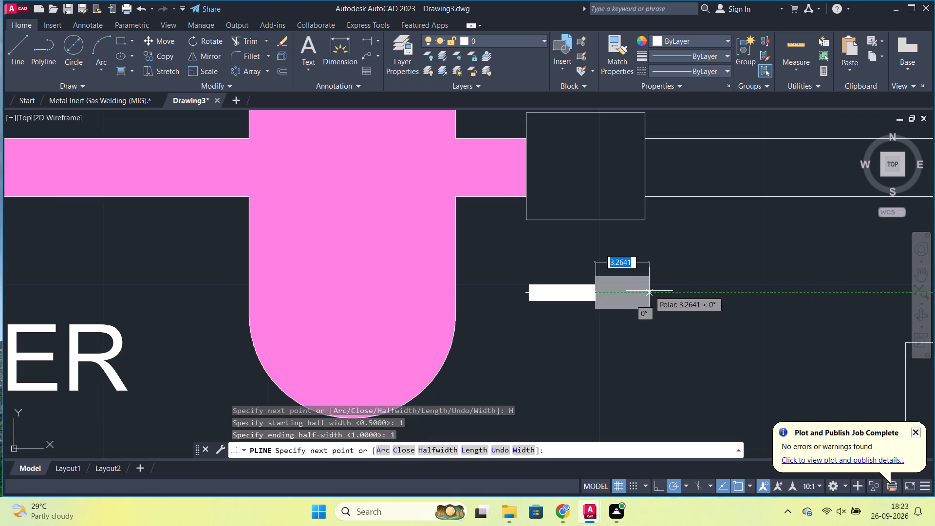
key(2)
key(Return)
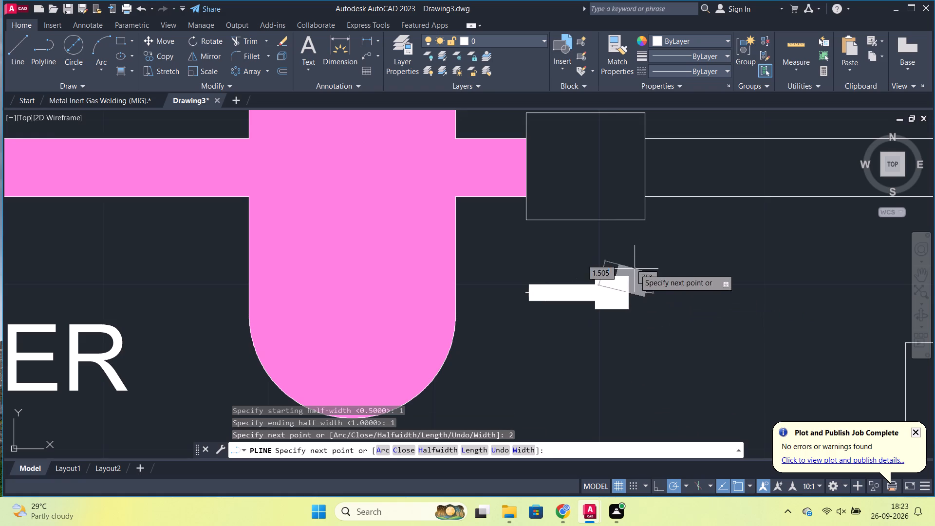
End the polyline and erase the whole thick polyline below the square.
key(Escape)
scroll(648, 268, down, 1)
click(621, 291)
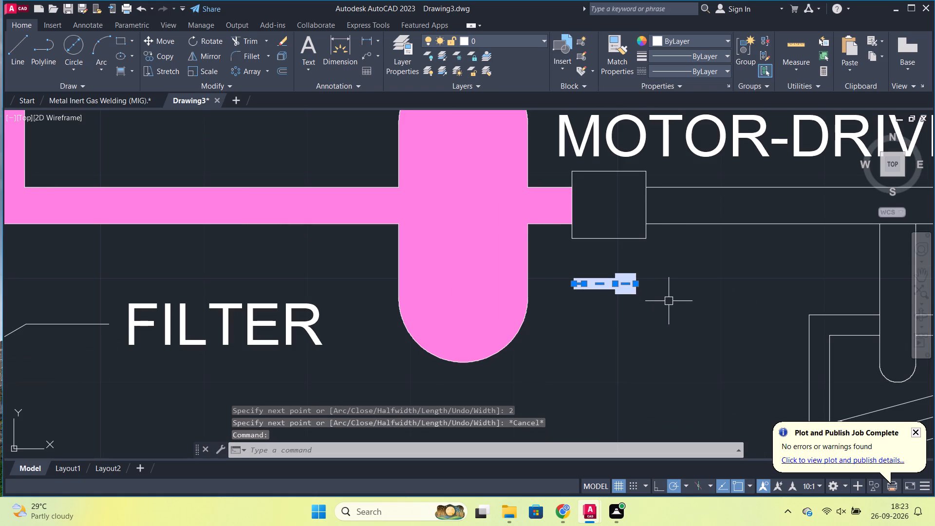
key(e)
key(Return)
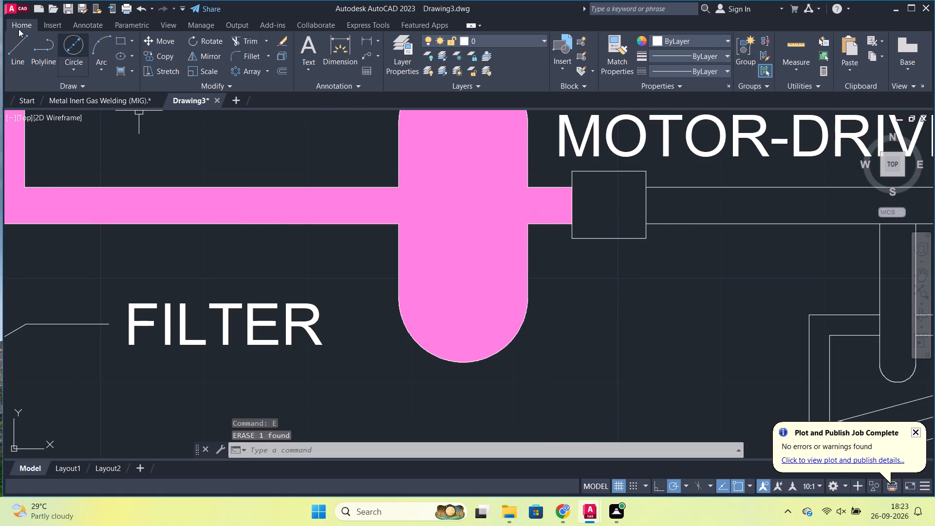
Draw a 1-unit line up from the square's centre, continuing with a line about 2.23 units long at 330°.
click(17, 48)
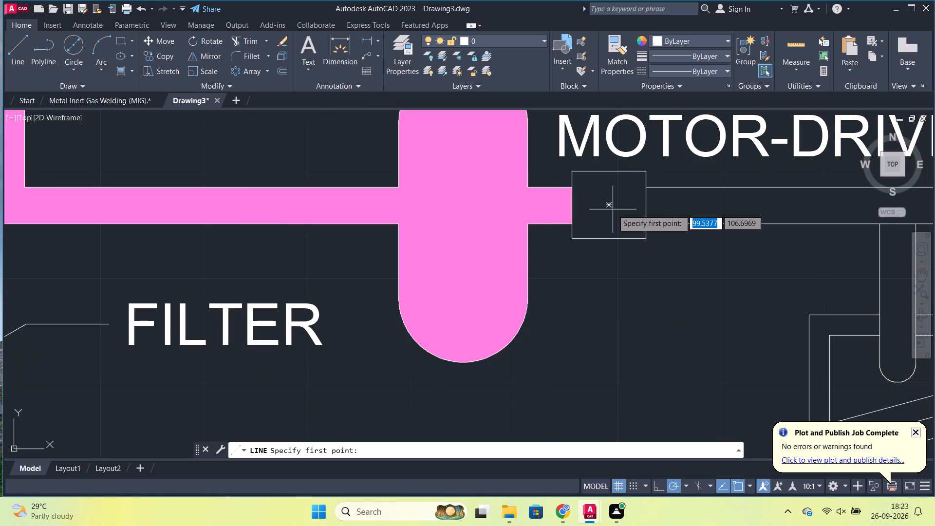
click(610, 205)
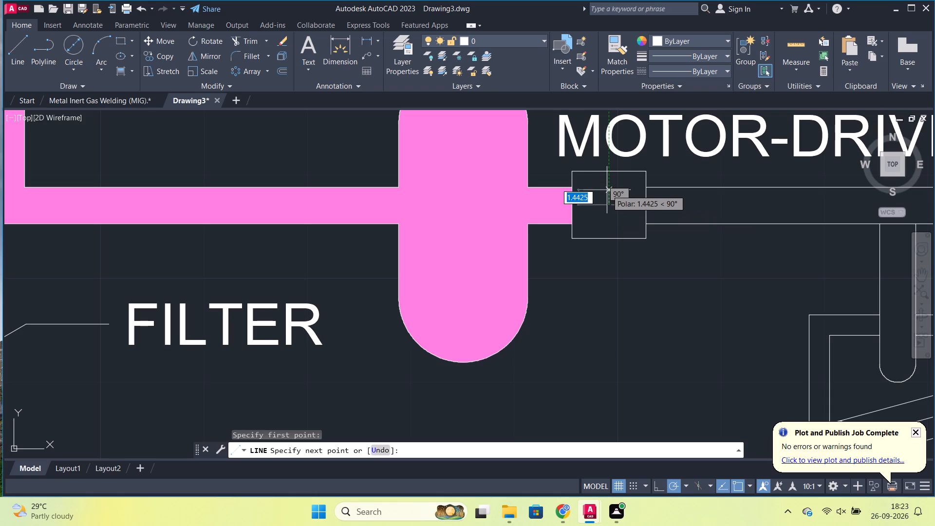
key(1)
key(Return)
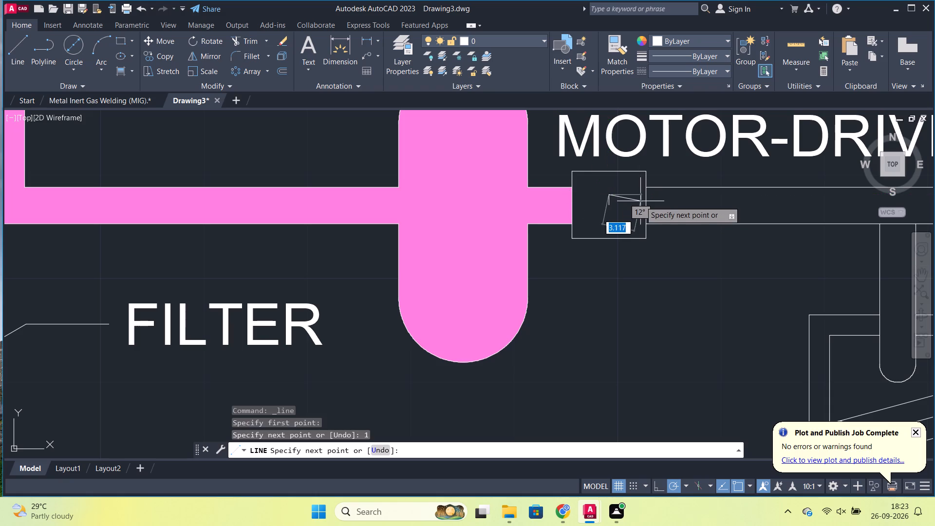
scroll(637, 207, up, 1)
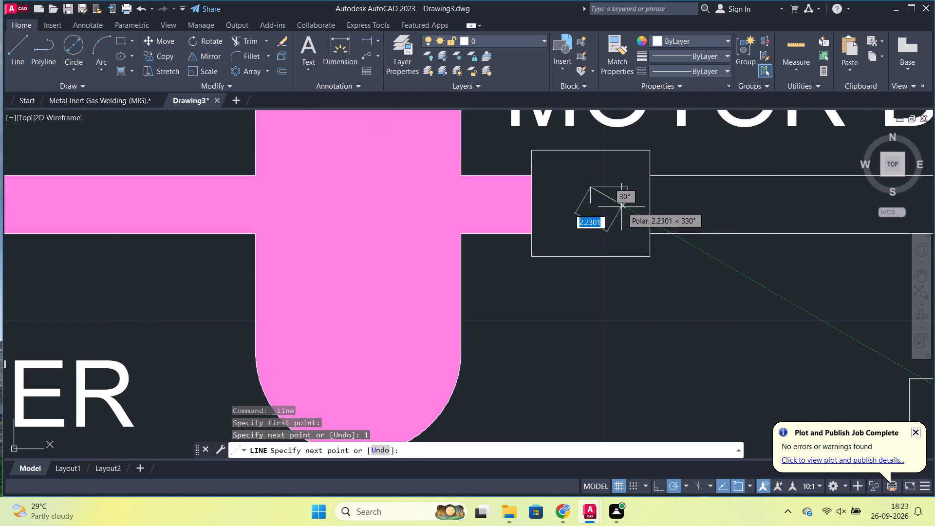
click(621, 207)
key(Escape)
Draw the arrowhead's lower half: a short vertical line down from the base line's lower end, continuing about 2.16 units at 30°.
key(space)
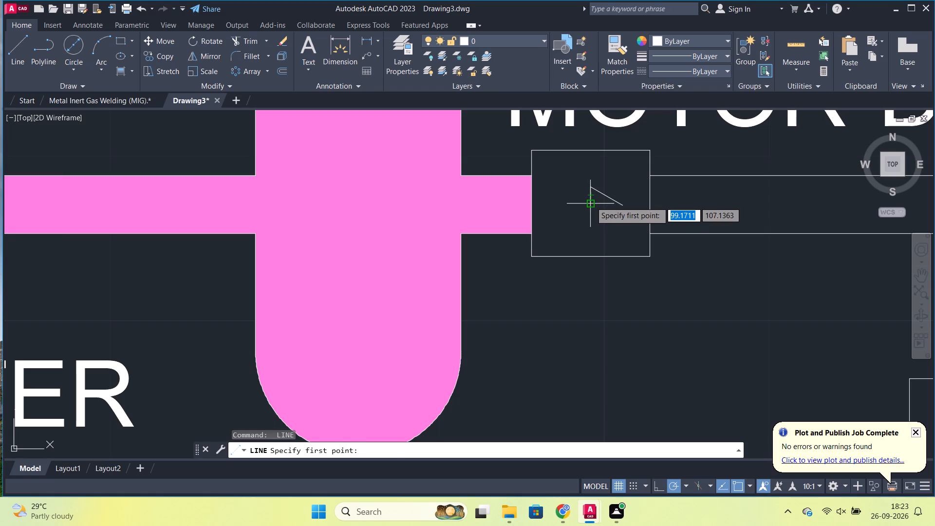
click(591, 202)
click(591, 216)
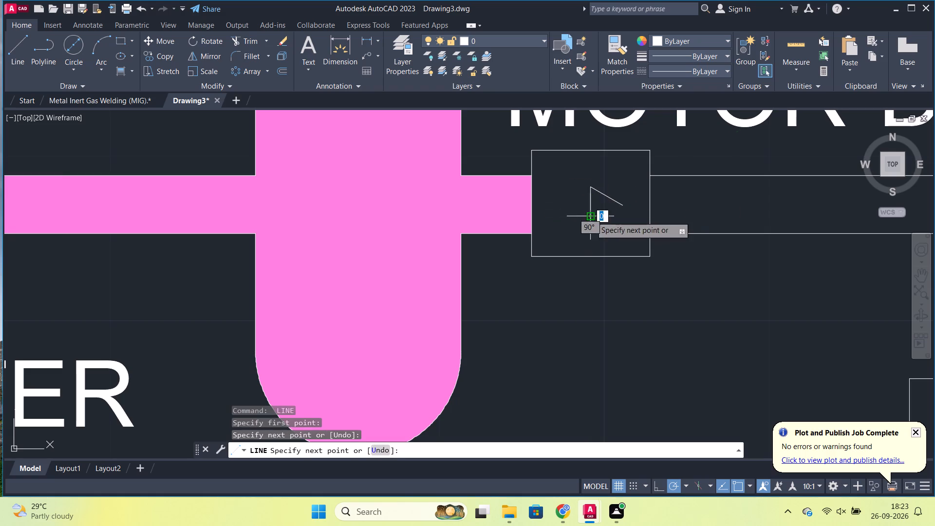
click(621, 198)
key(Escape)
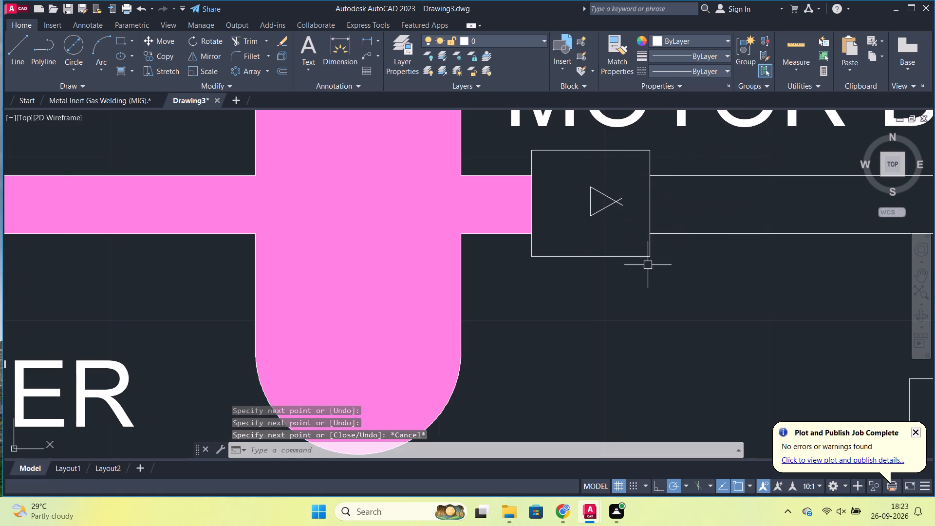
Trim the slanted line ends that extend past the arrowhead's tip.
text(TR)
key(Return)
click(619, 205)
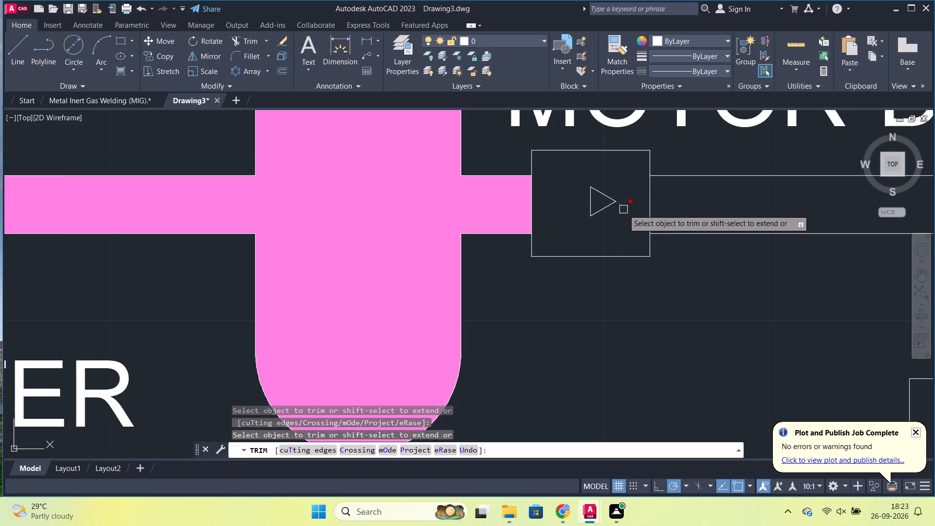
click(623, 209)
Draw a horizontal shaft line leftward from the middle of the arrowhead's vertical base, ending inside the square.
click(14, 43)
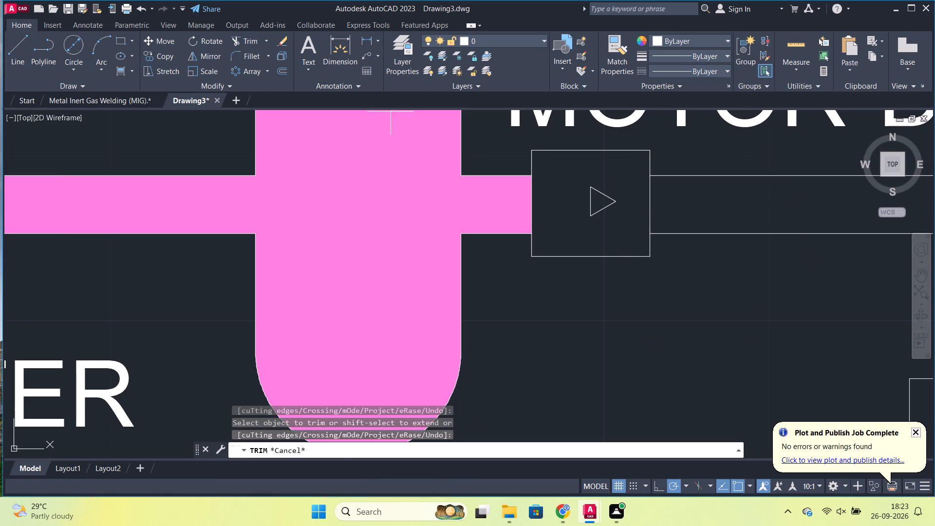
click(589, 202)
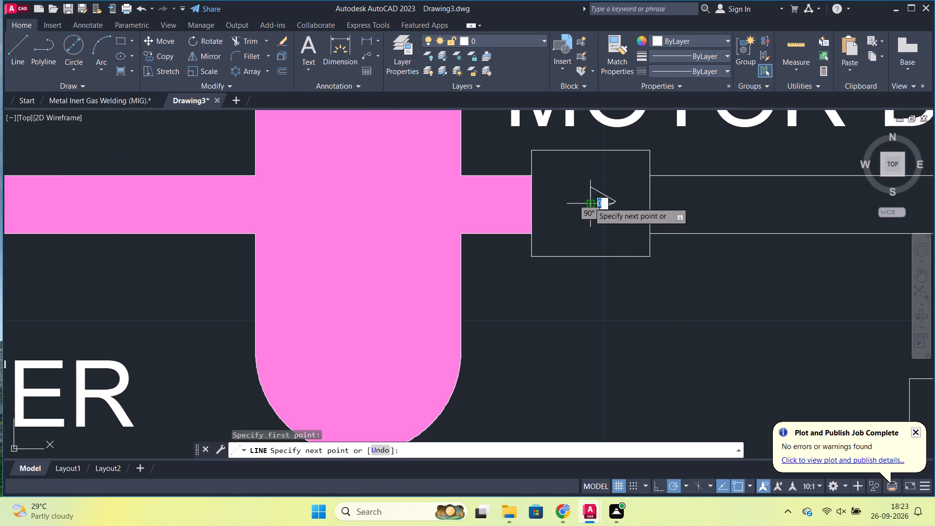
click(554, 203)
scroll(580, 209, down, 1)
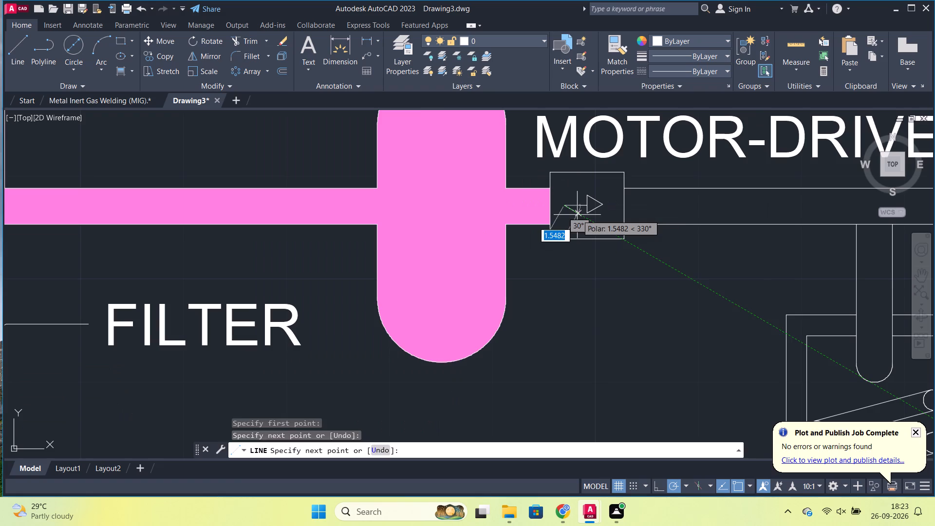
key(Escape)
Offset the arrow's shaft line by 0.5 both above and below.
scroll(609, 246, down, 2)
middle_drag(641, 290, 558, 303)
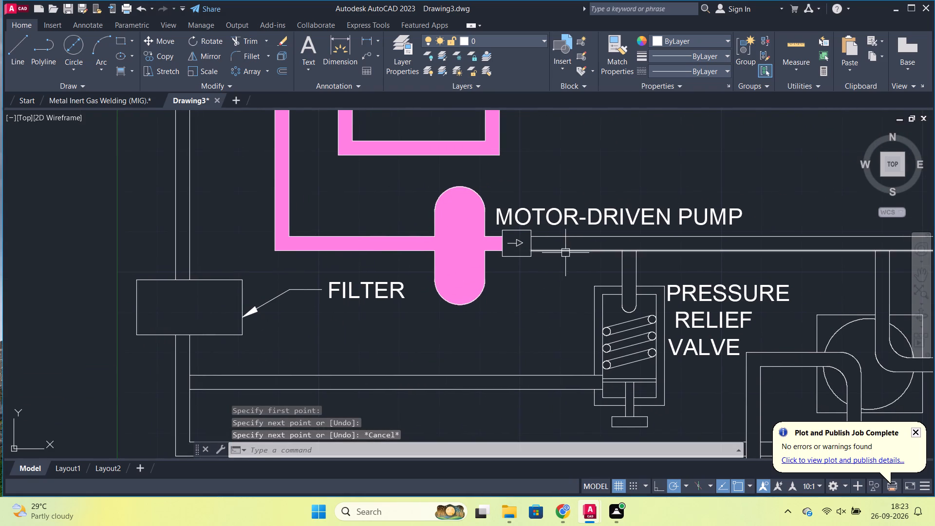
middle_drag(541, 324, 530, 328)
middle_drag(524, 320, 507, 329)
scroll(498, 280, up, 3)
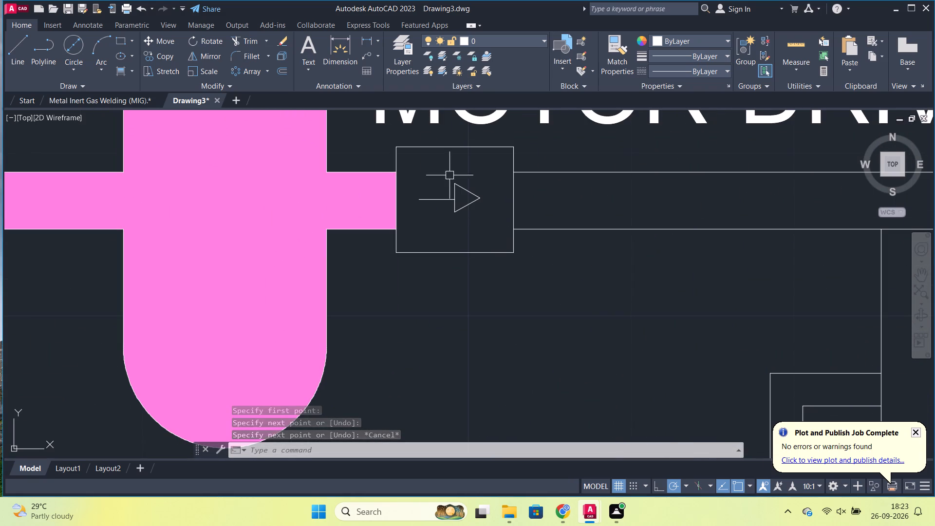
click(443, 197)
key(o)
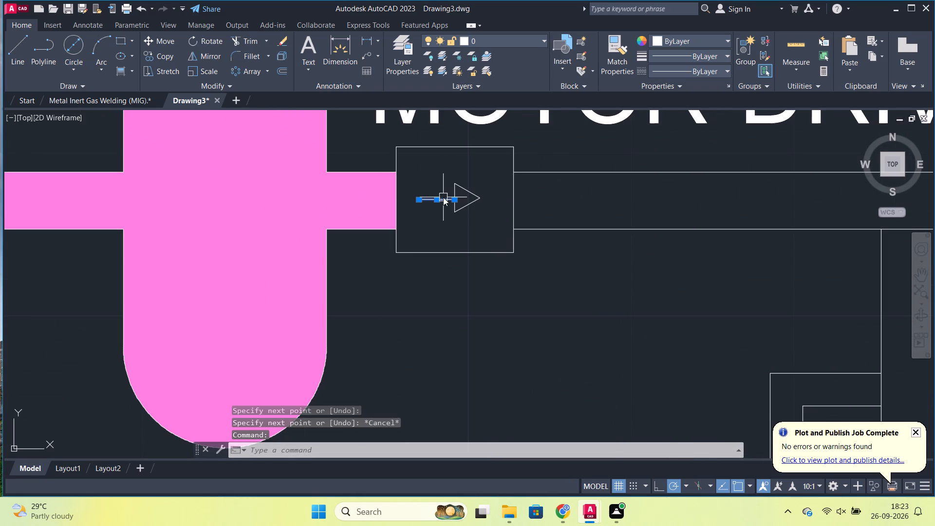
key(Return)
key(Return)
scroll(441, 195, up, 2)
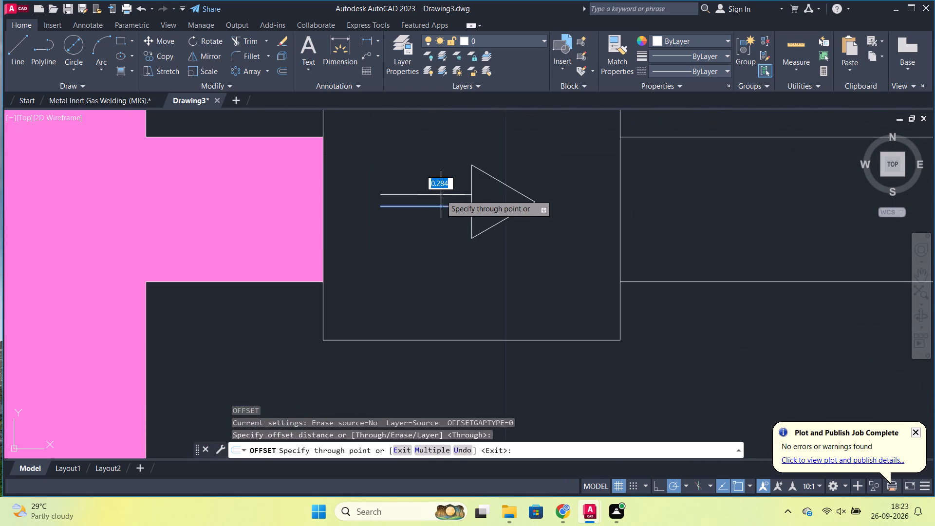
text(.5)
key(Return)
click(445, 204)
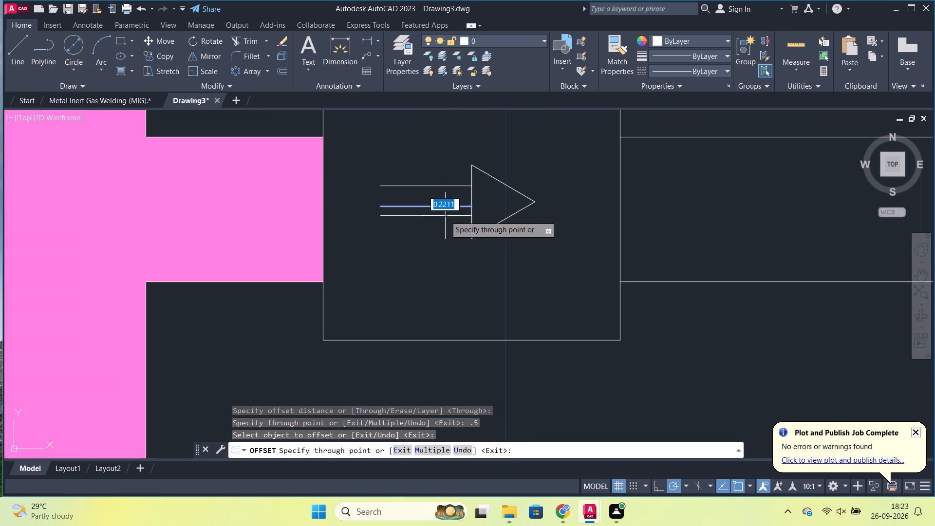
text(.5)
key(Return)
click(431, 209)
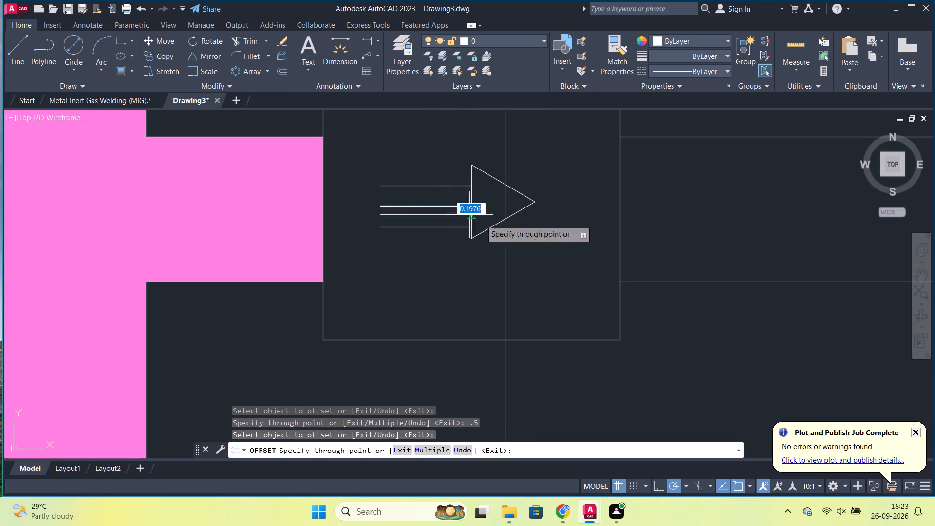
key(Escape)
Draw a vertical line joining the tail ends of the two offset shaft lines.
key(l)
key(Return)
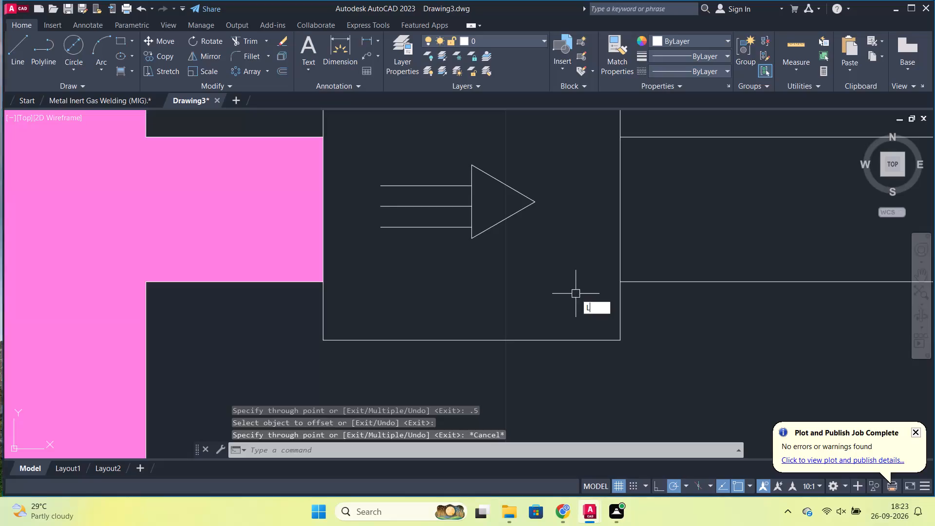
click(381, 229)
click(381, 185)
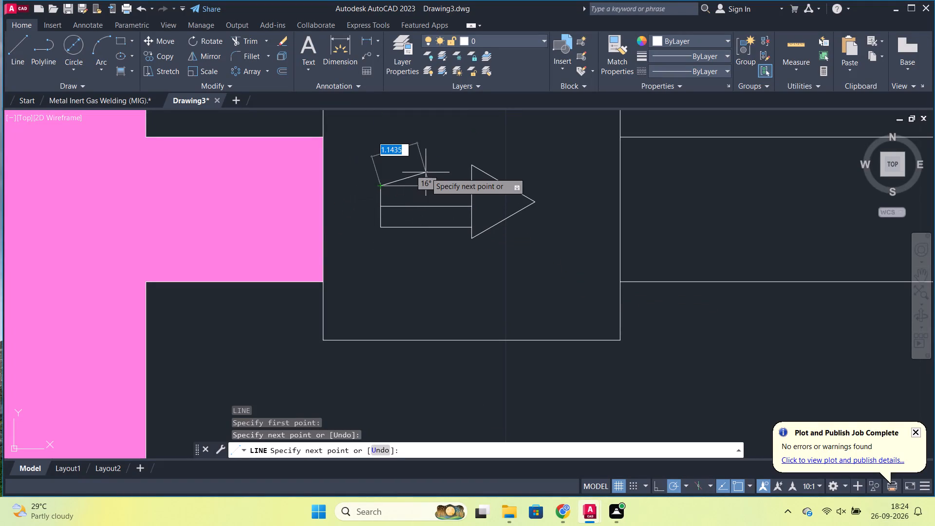
key(Escape)
Erase the original centre line of the arrow shaft.
click(438, 207)
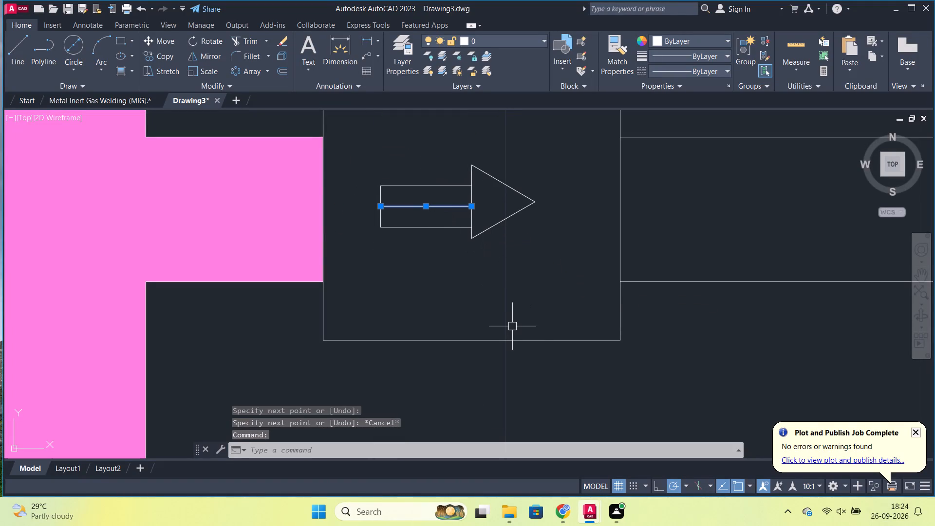
key(e)
key(Return)
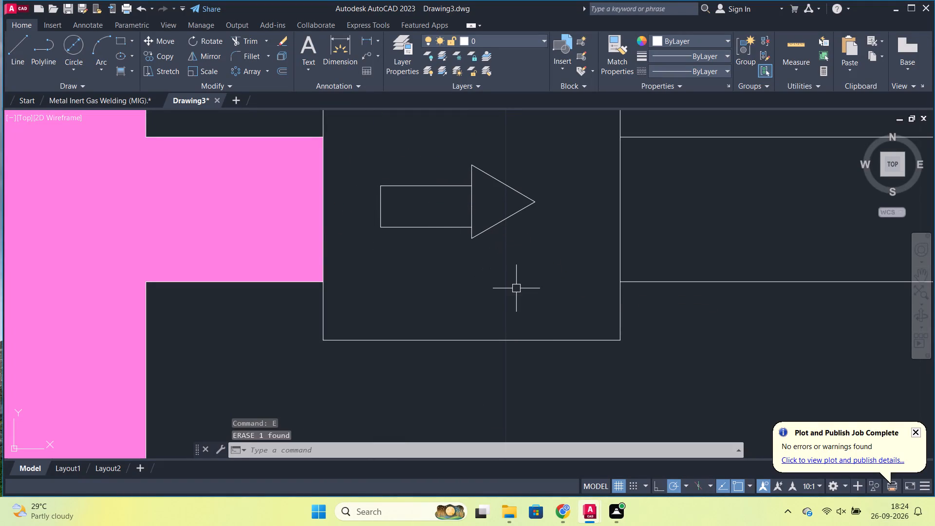
Trim the arrowhead's base line between the two shaft lines to form one open arrow outline.
text(TR)
key(Return)
click(470, 206)
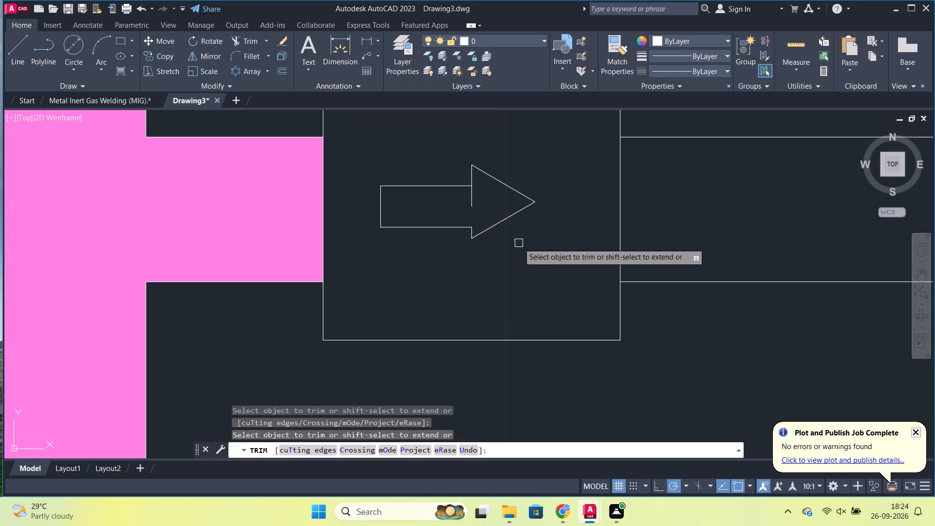
click(473, 198)
scroll(529, 236, down, 1)
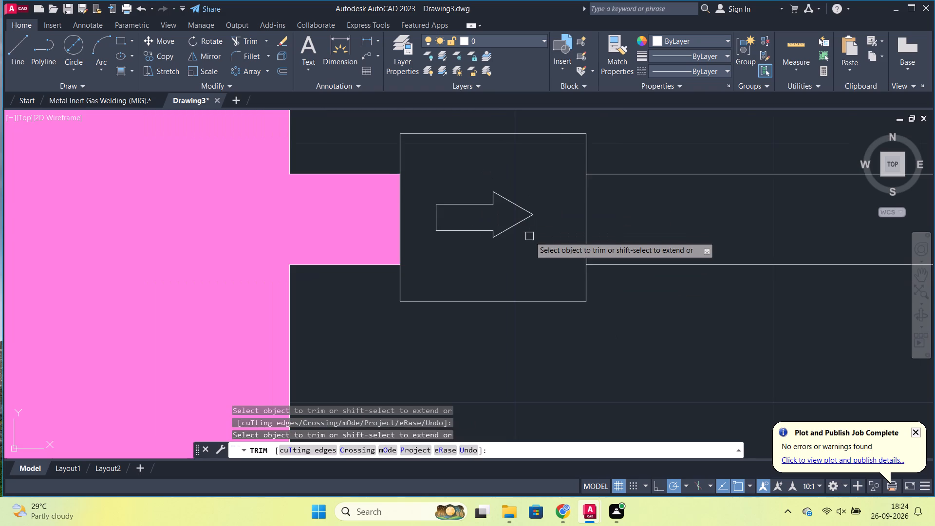
scroll(529, 236, down, 1)
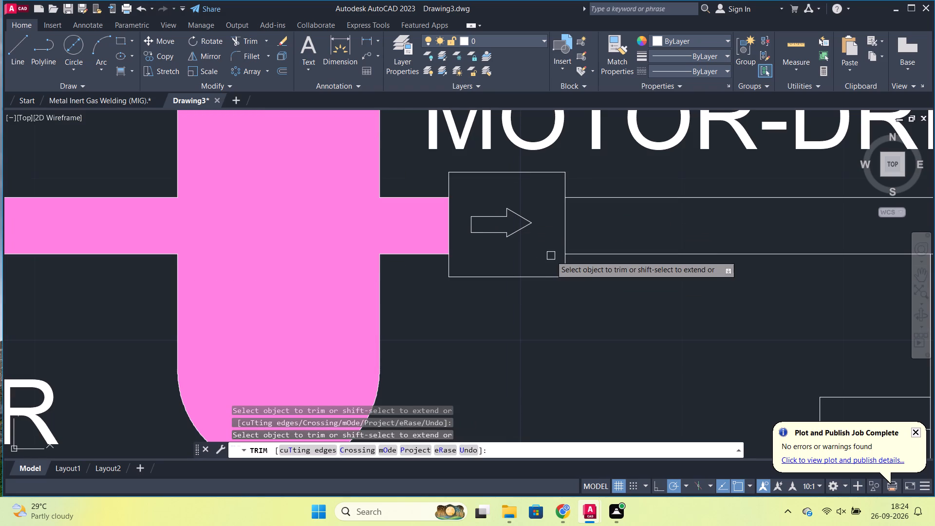
scroll(527, 198, up, 3)
key(Escape)
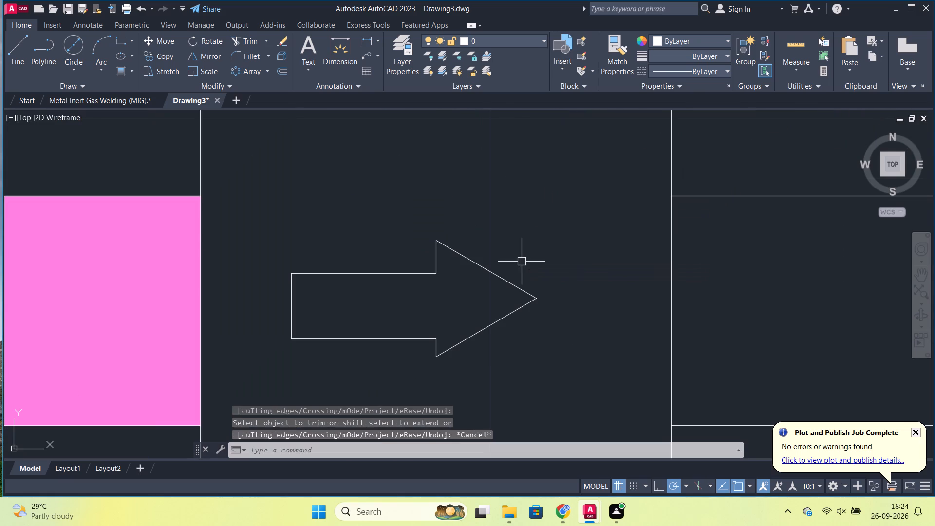
Draw a horizontal guide line from the arrow's tip back along its centre into the shaft.
key(l)
key(Return)
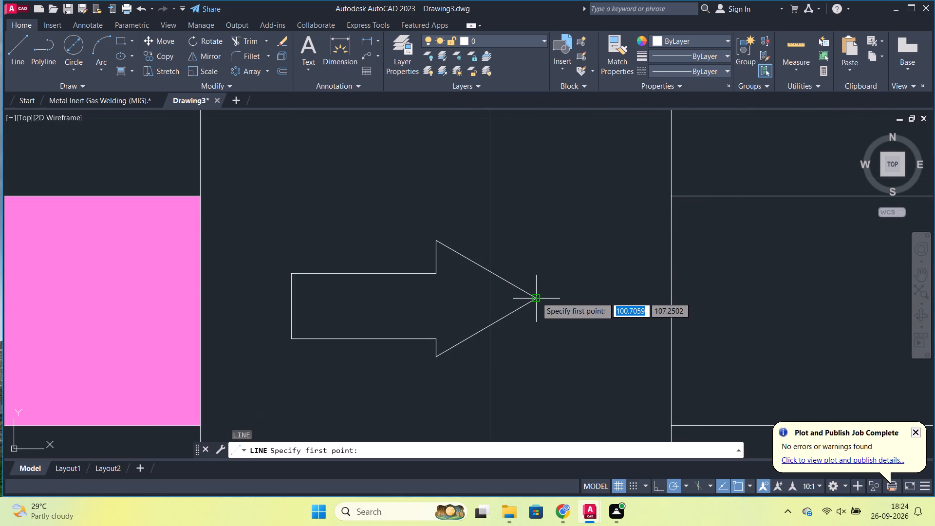
click(537, 299)
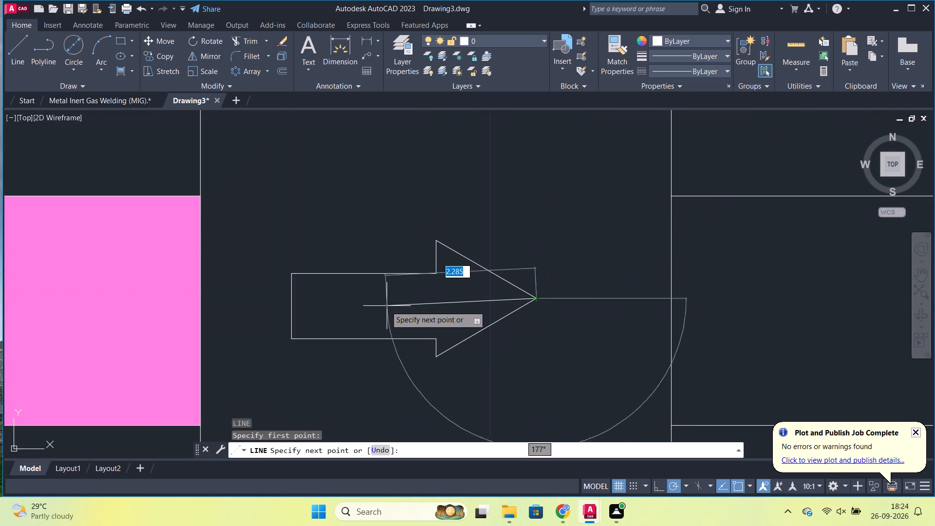
click(371, 301)
key(Escape)
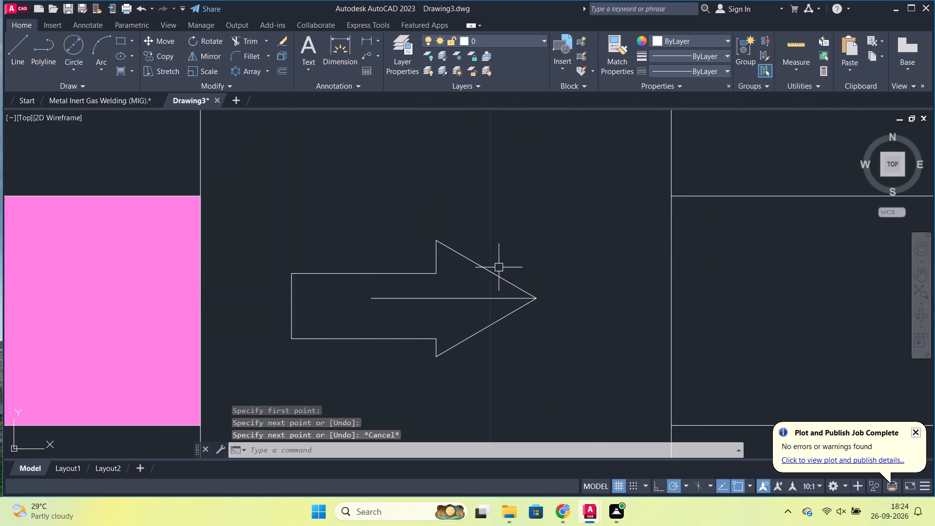
Erase the upper slanted edge and upper base segment of the arrowhead.
click(495, 268)
click(430, 265)
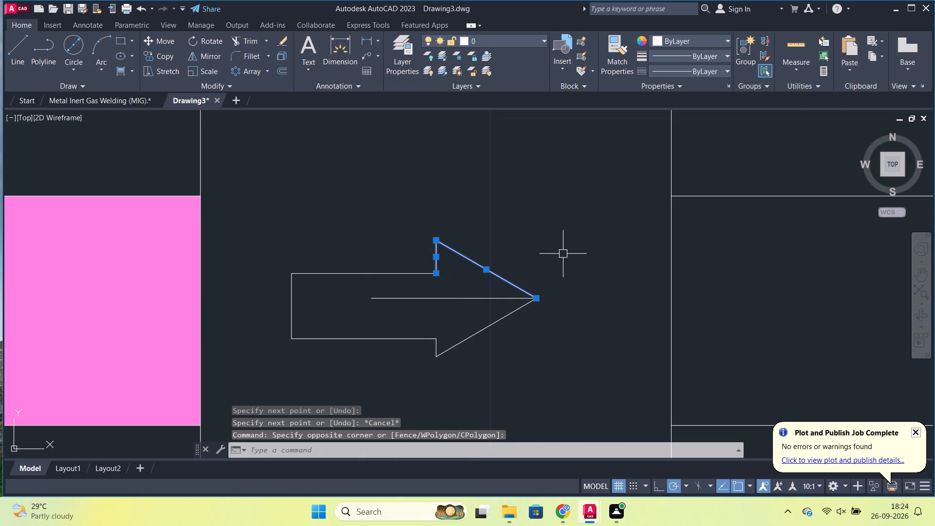
key(e)
key(Return)
Mirror the arrowhead's lower slanted edge and base segment about the horizontal centre line, keeping the source objects.
click(492, 327)
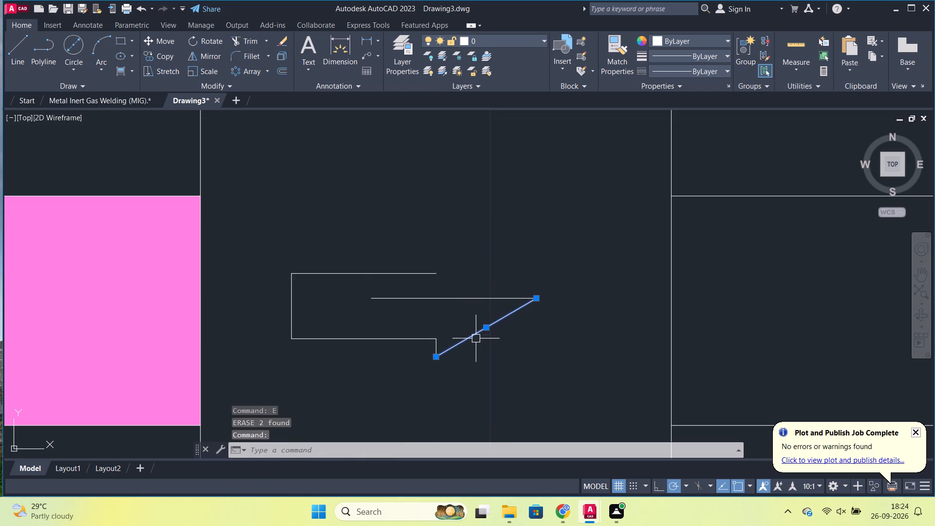
click(439, 346)
text(MI)
key(Return)
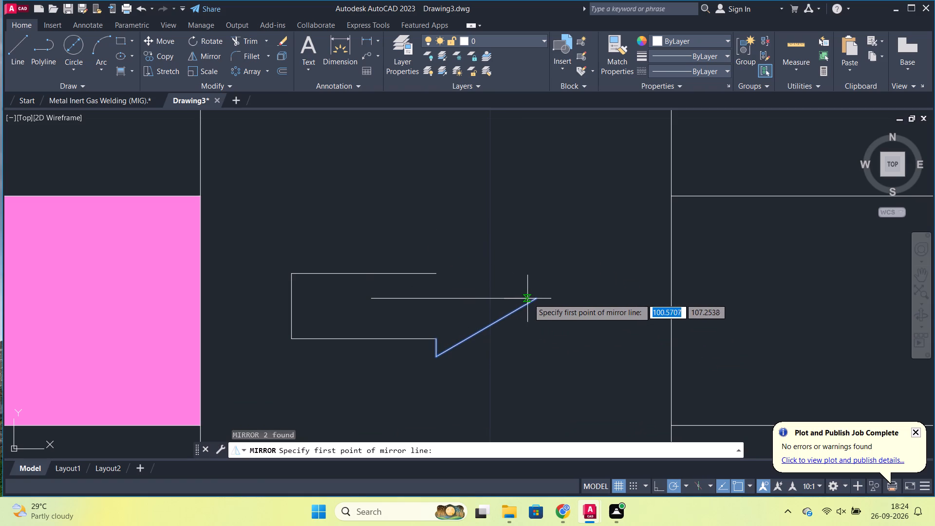
click(536, 300)
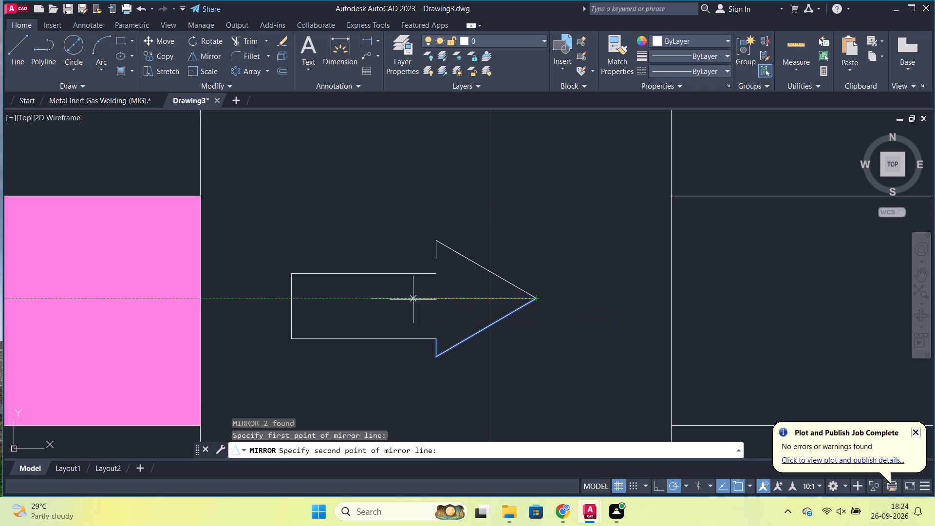
click(346, 300)
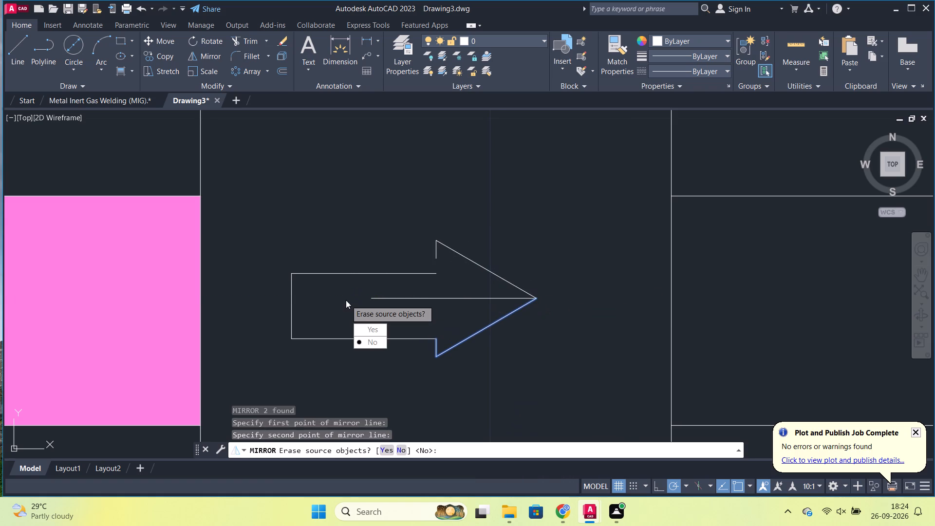
drag(360, 342, 346, 300)
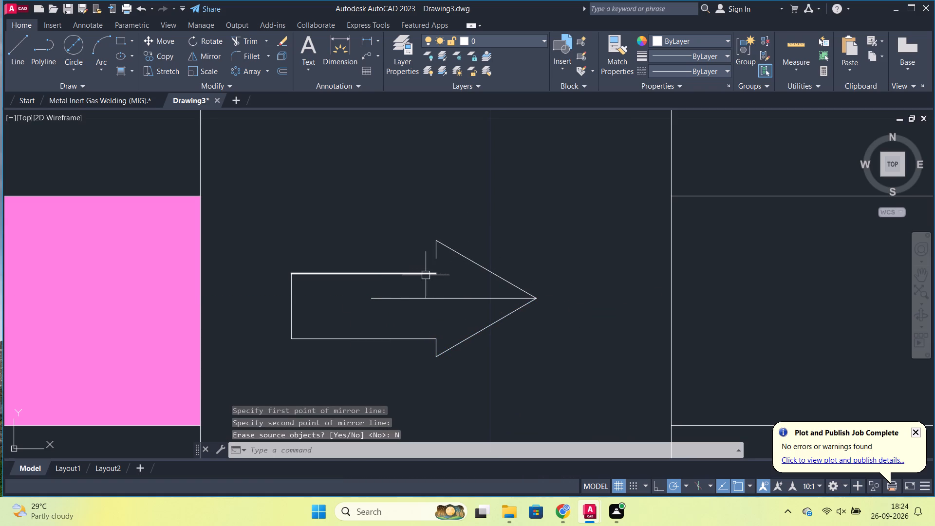
Extend the mirrored upper base segment of the arrowhead down to the upper shaft line.
text(EX)
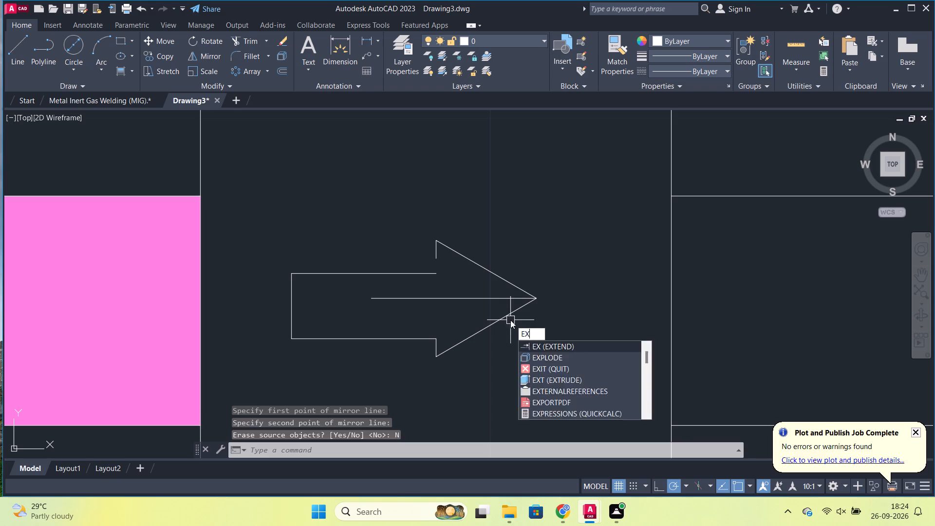
key(Return)
click(437, 254)
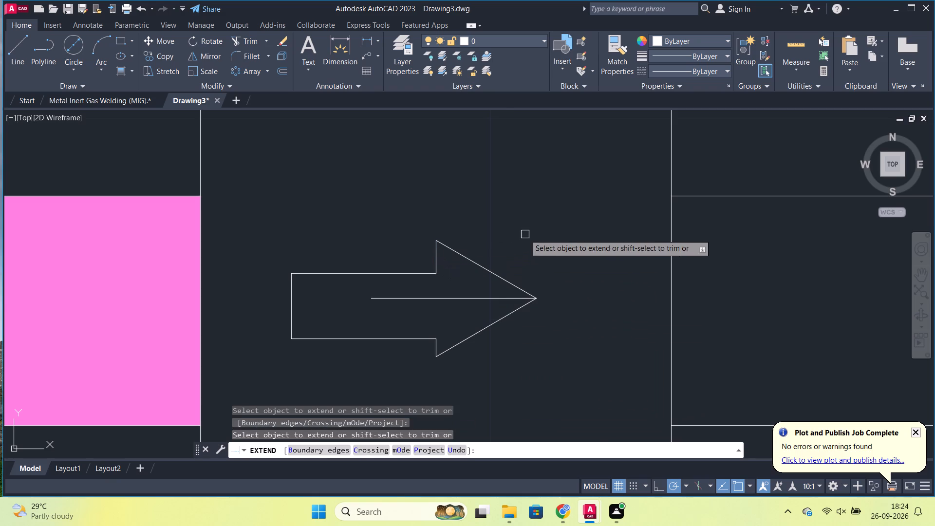
key(Escape)
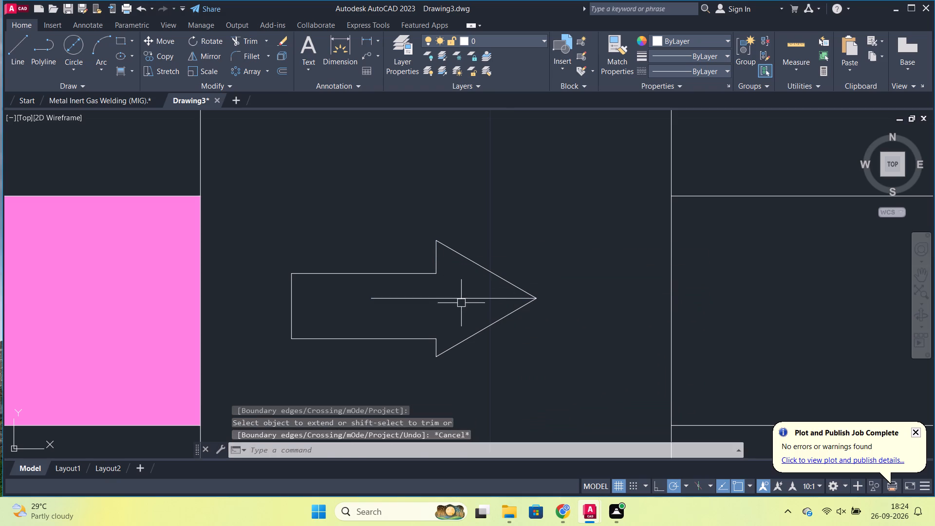
Erase the horizontal guide line inside the arrow.
click(461, 304)
click(459, 302)
click(452, 300)
key(e)
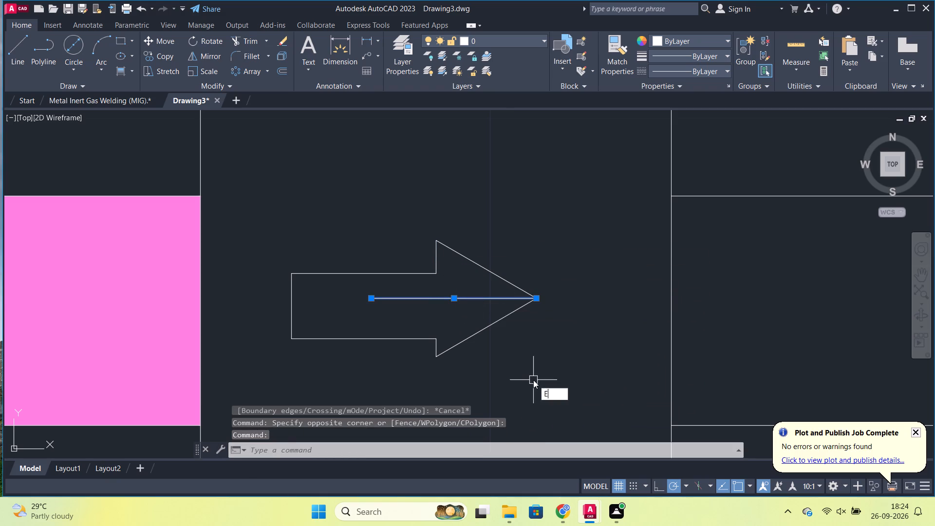
key(Return)
Erase both horizontal shaft lines and the vertical tail line, leaving only the arrowhead.
scroll(519, 367, down, 4)
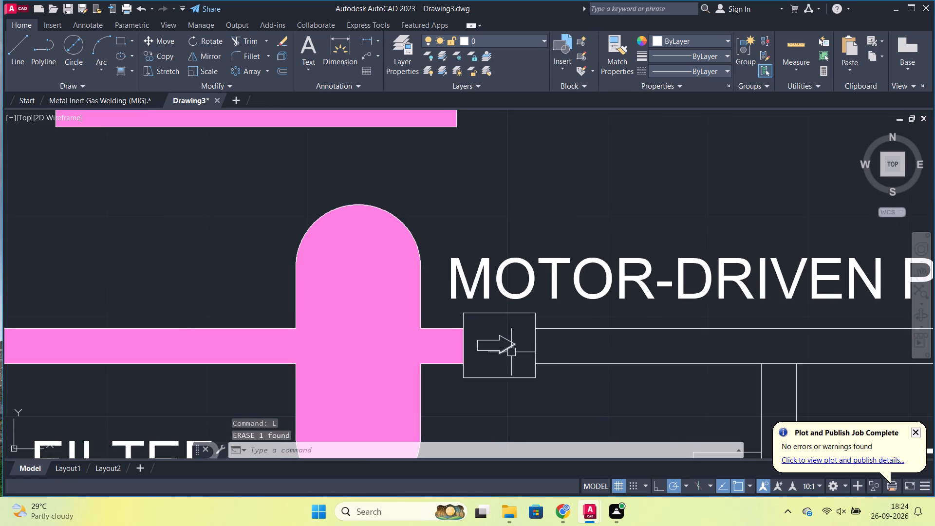
scroll(537, 363, down, 1)
scroll(488, 359, up, 3)
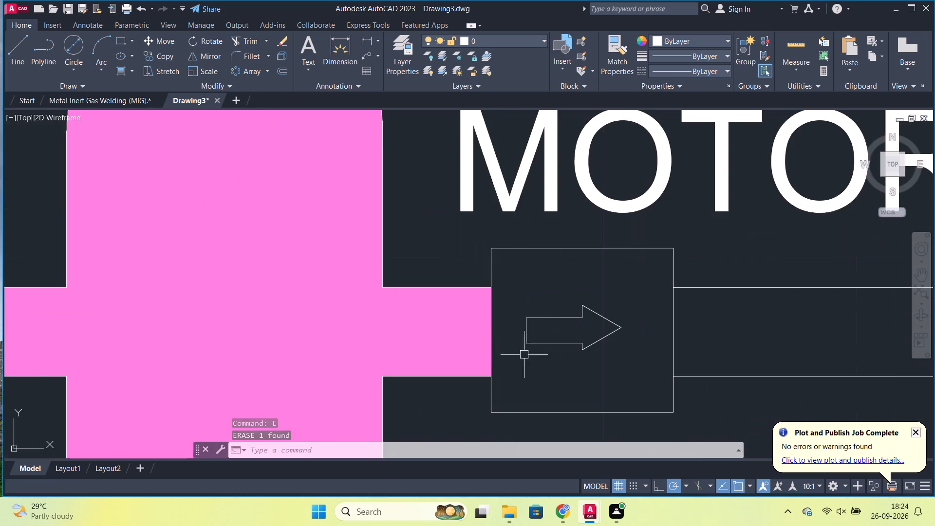
scroll(530, 353, up, 3)
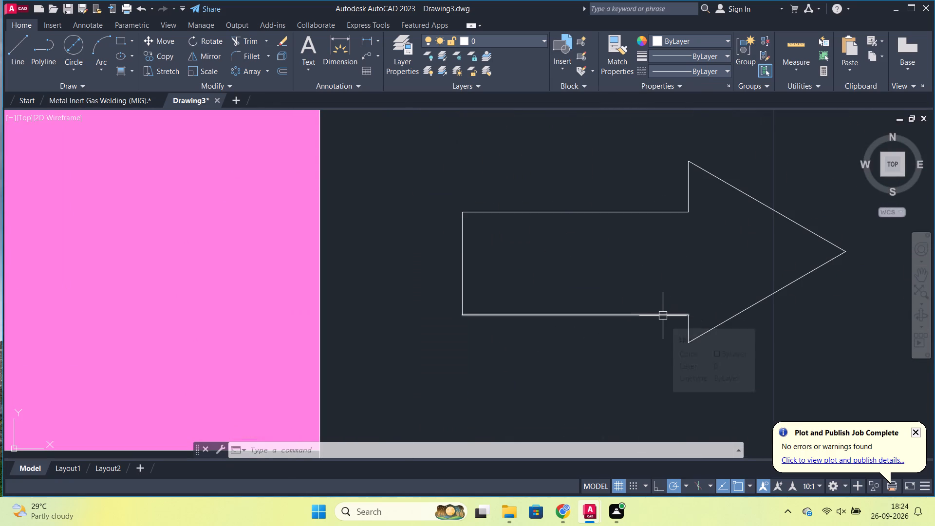
click(653, 343)
click(512, 198)
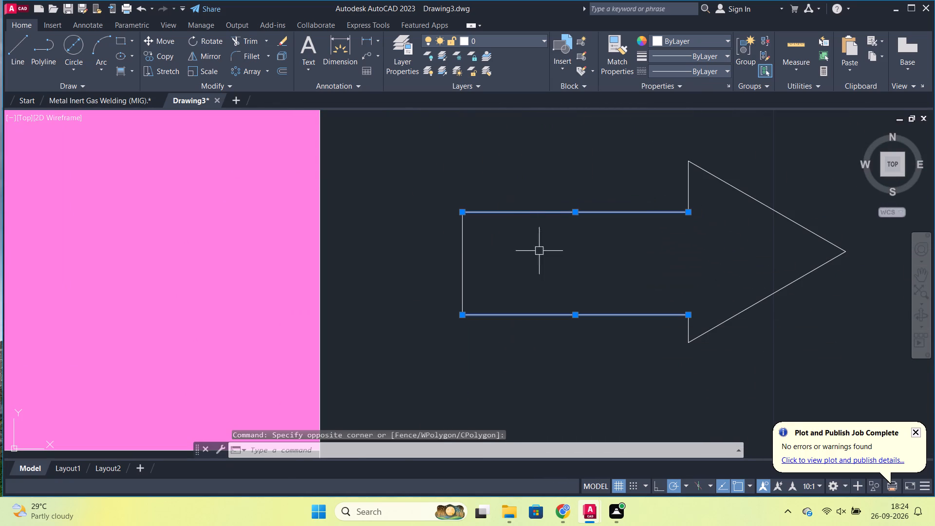
key(e)
key(Return)
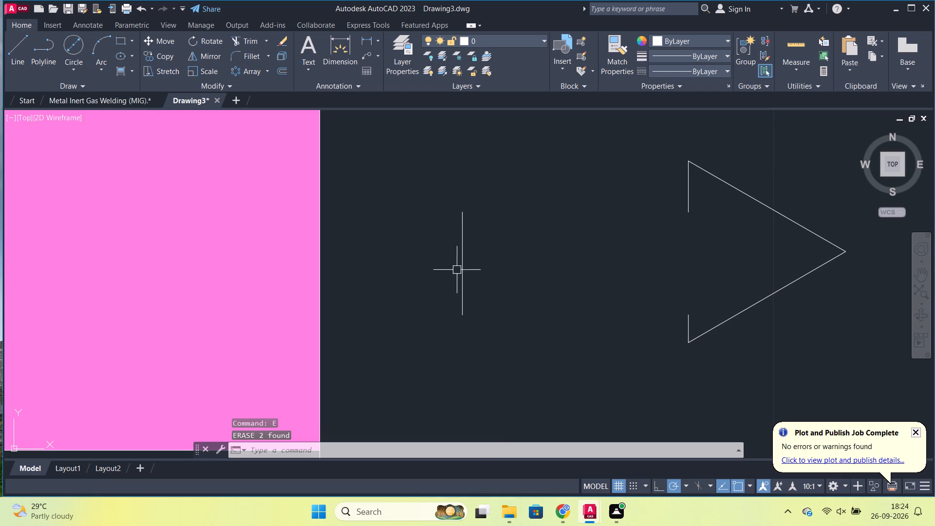
click(461, 271)
key(e)
key(Return)
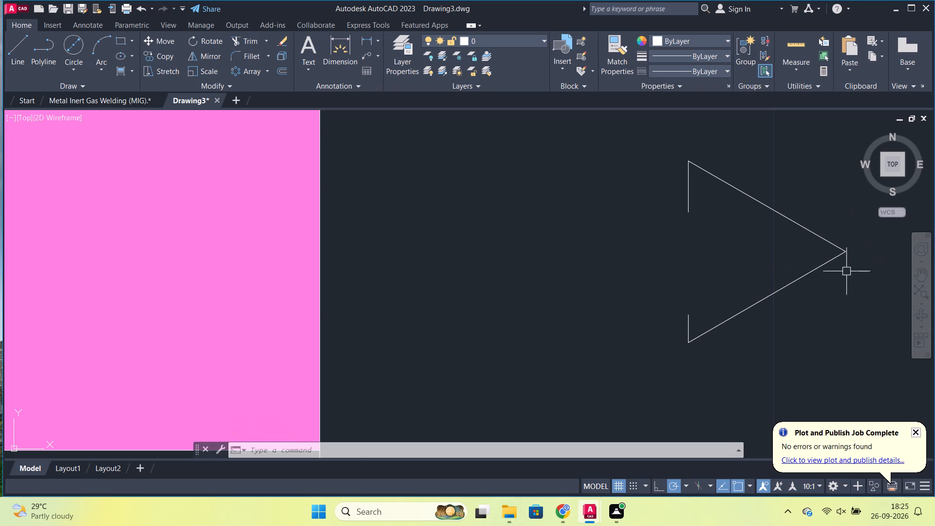
Erase the lower slanted edge and lower base segment of the arrowhead.
click(804, 269)
click(804, 281)
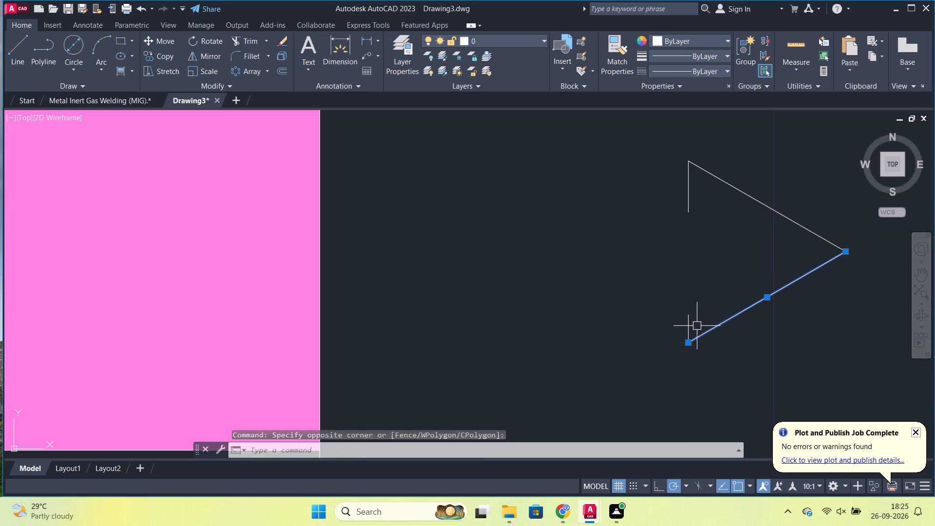
click(690, 326)
key(e)
key(Return)
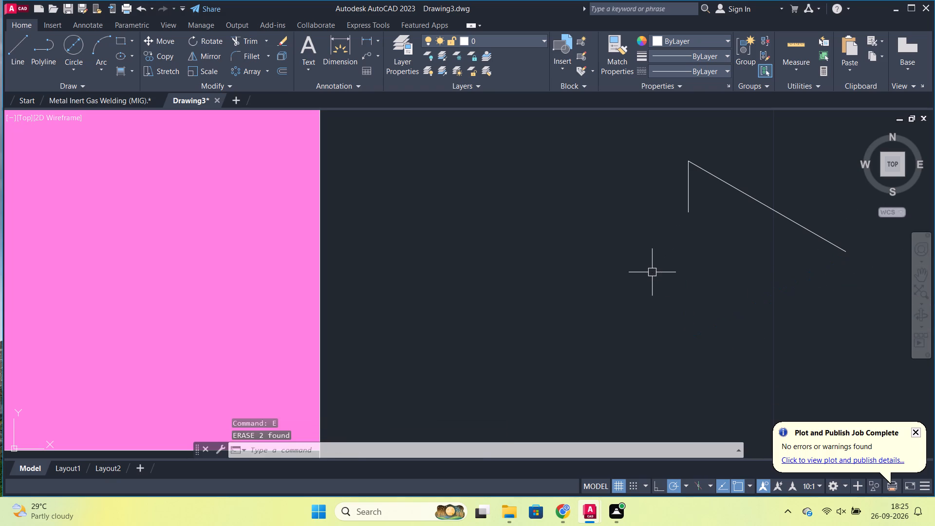
Mirror the arrowhead's upper slanted edge and base segment about a horizontal axis through the tip, keeping the source objects.
click(833, 267)
click(633, 155)
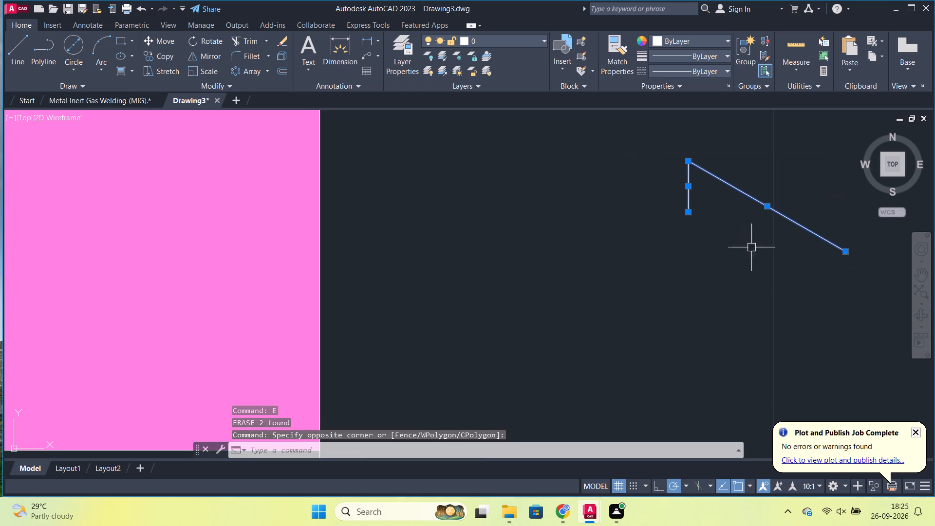
text(MI)
key(Return)
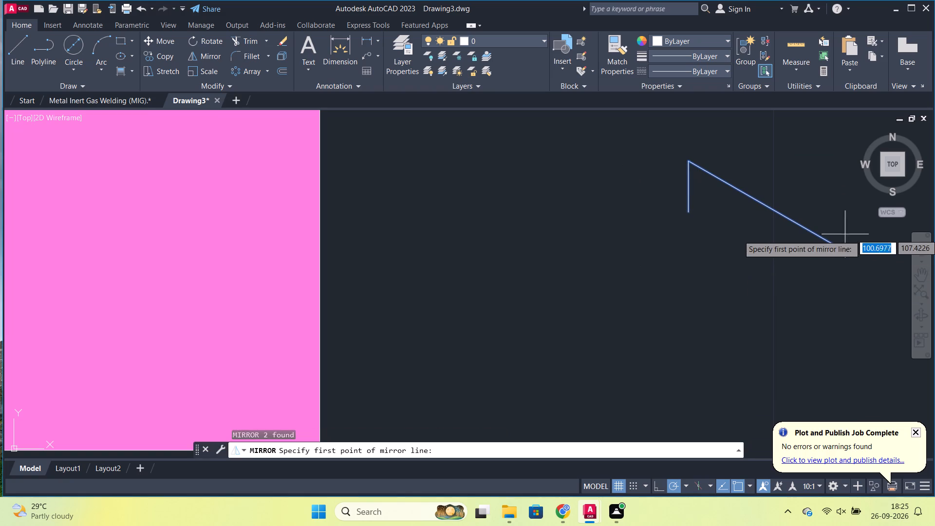
click(847, 253)
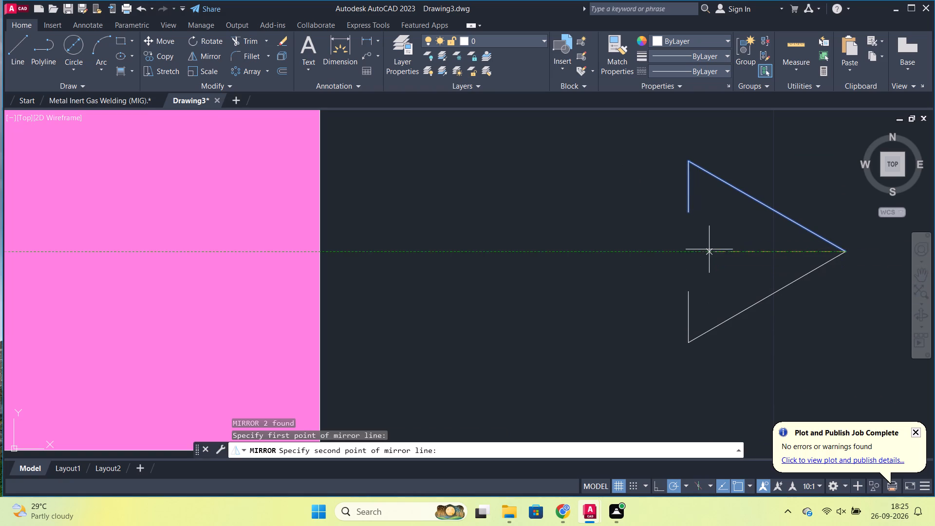
click(708, 253)
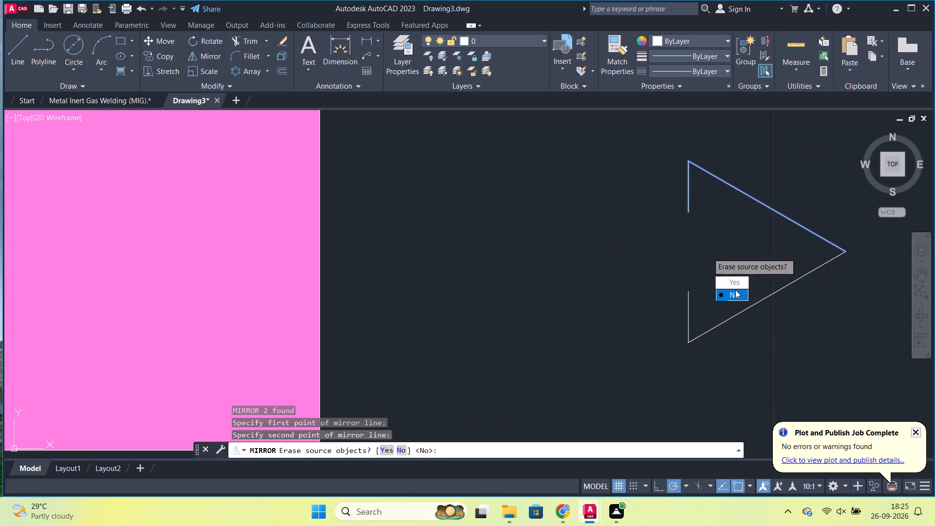
drag(735, 290, 708, 253)
Draw the arrow shaft with lines between the two base segment ends, 2 units long with a tail about 0.77 high.
click(20, 46)
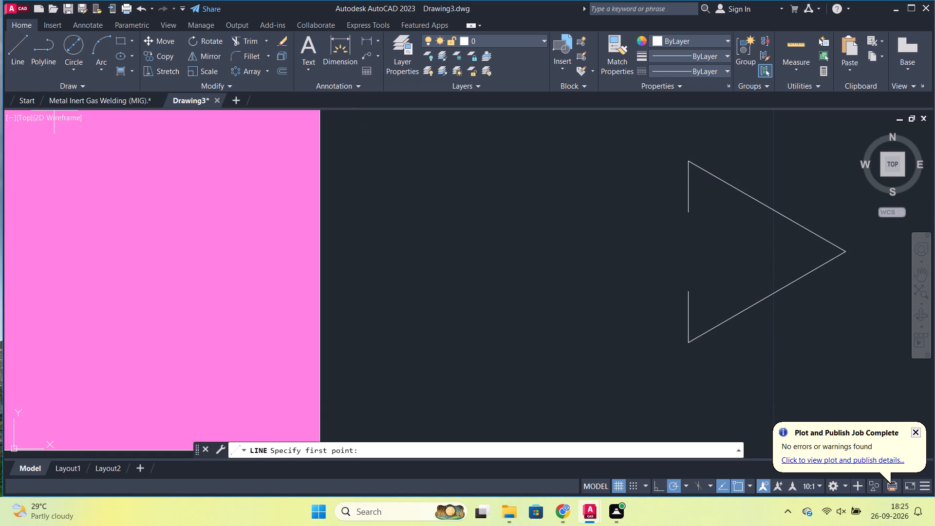
click(689, 210)
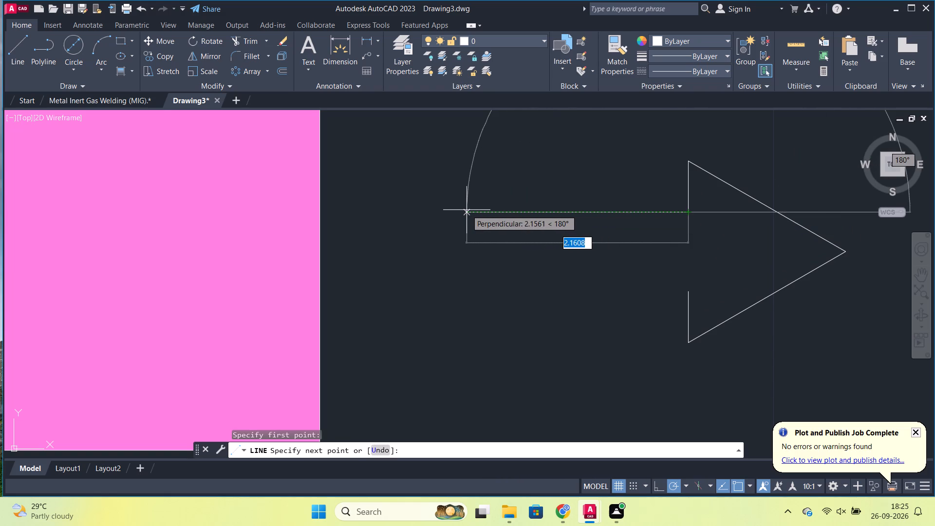
key(2)
key(Return)
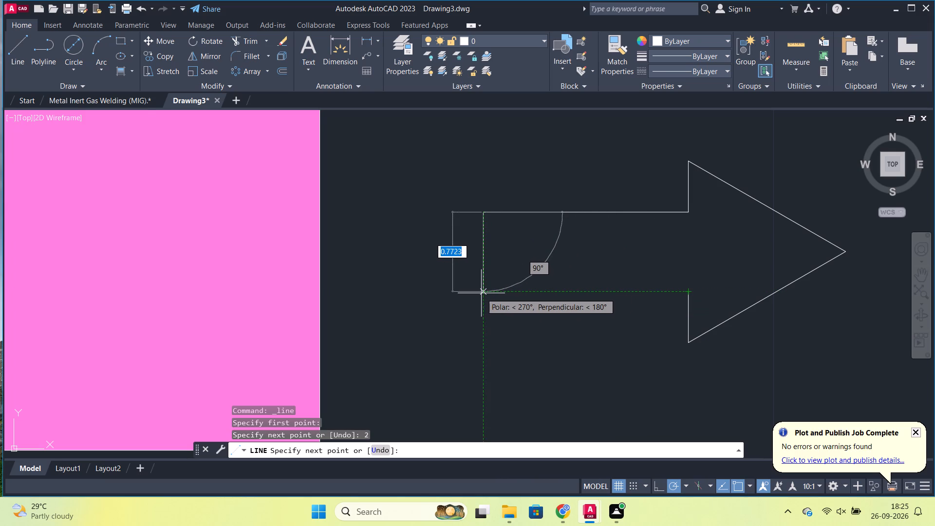
click(483, 293)
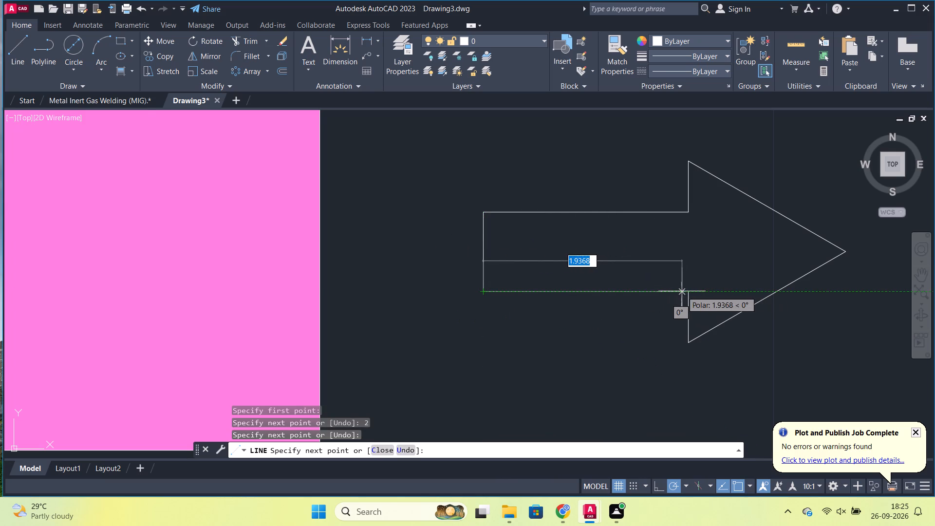
click(688, 291)
scroll(729, 246, down, 1)
key(Escape)
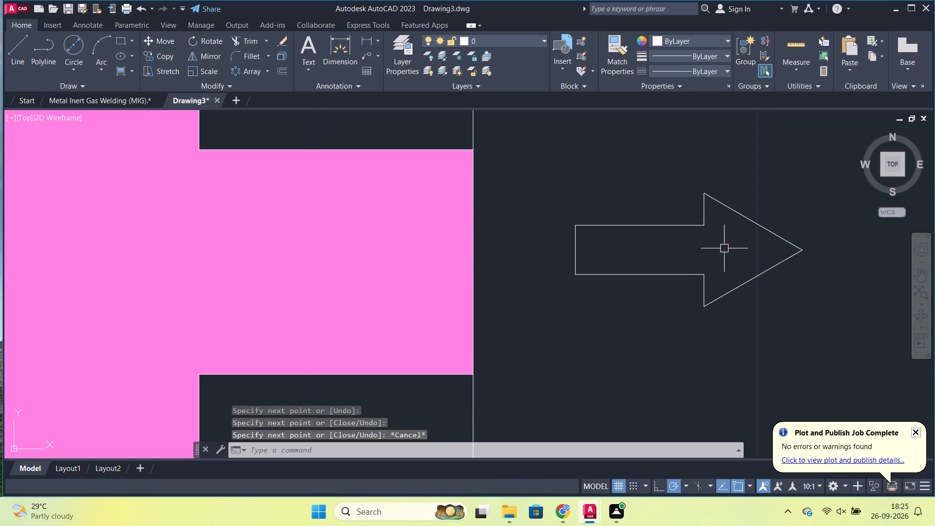
Copy the whole block arrow from the square beside the motor-driven pump into the one-way check valve box.
scroll(721, 249, down, 1)
drag(769, 318, 749, 304)
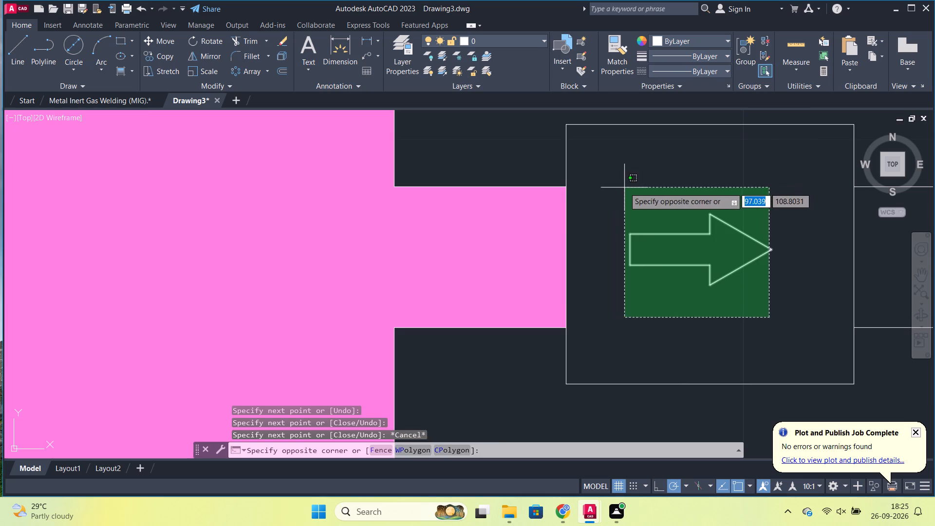
click(624, 188)
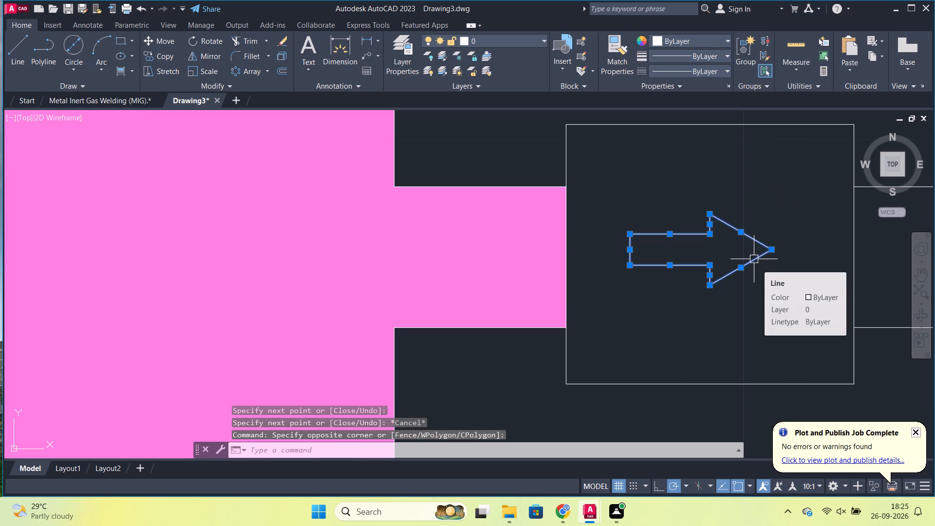
text(CO)
key(Return)
click(696, 253)
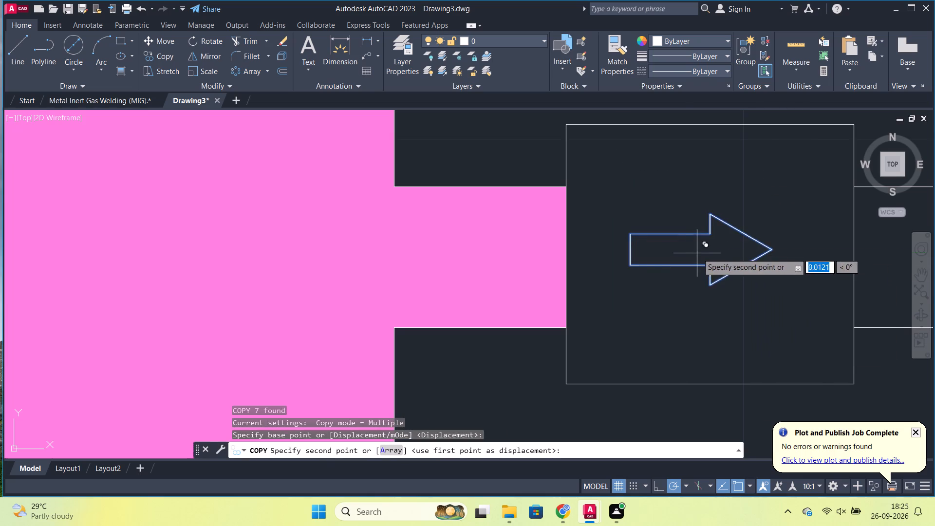
scroll(742, 247, down, 4)
middle_drag(620, 317, 393, 304)
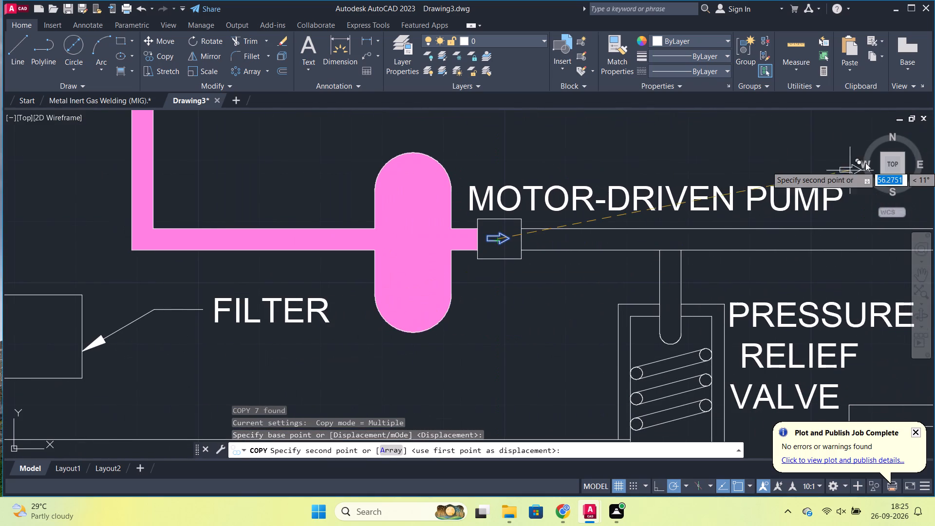
middle_drag(597, 144, 348, 151)
scroll(795, 152, down, 2)
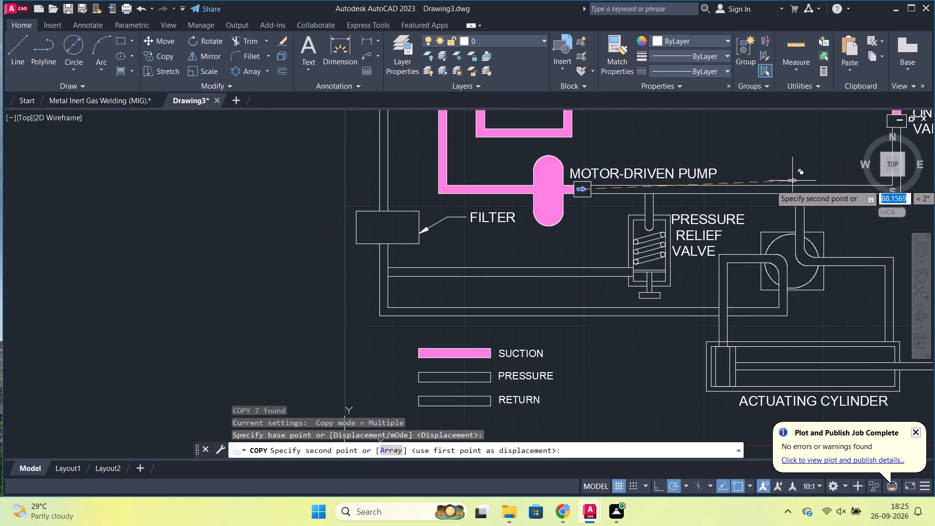
middle_drag(765, 175, 420, 215)
scroll(562, 179, up, 3)
middle_drag(563, 186, 560, 264)
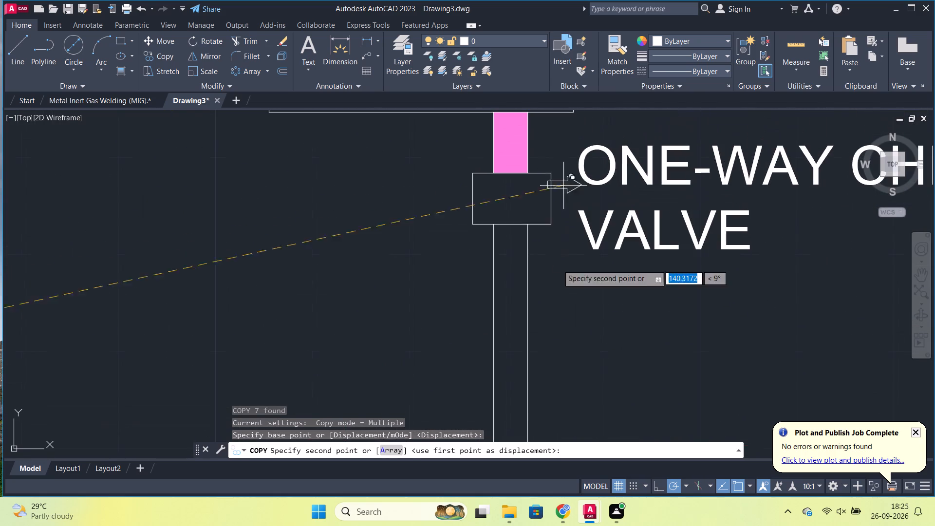
click(509, 196)
key(Escape)
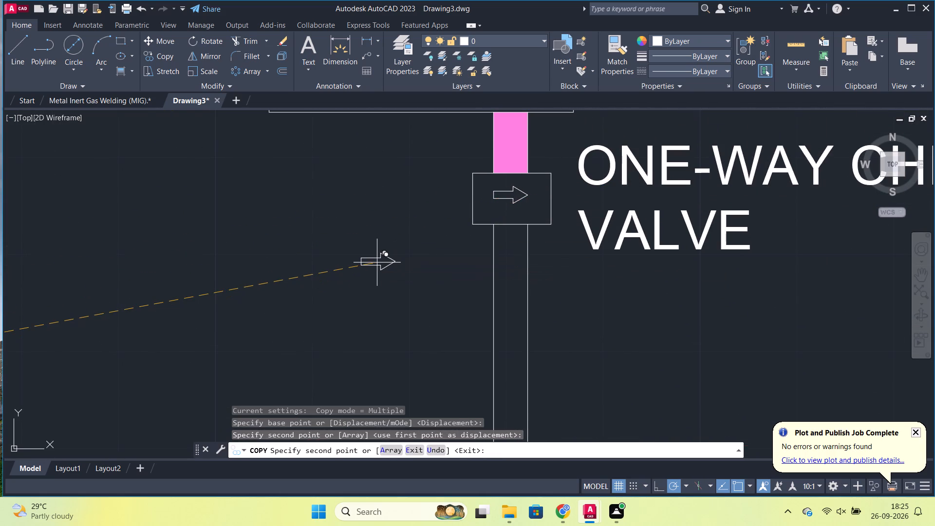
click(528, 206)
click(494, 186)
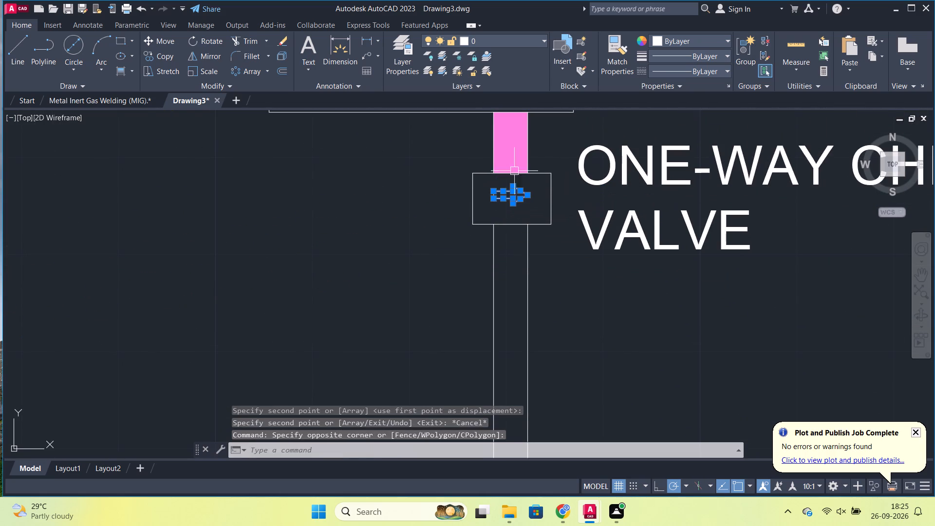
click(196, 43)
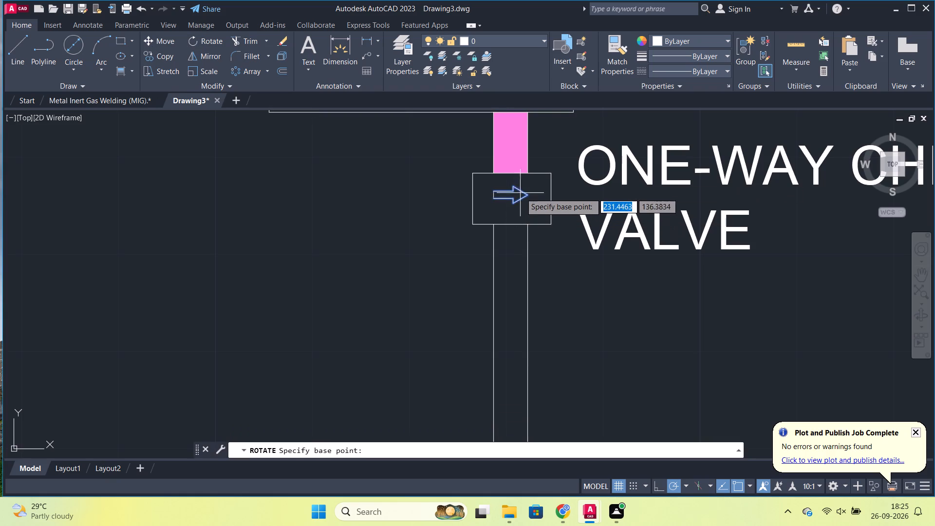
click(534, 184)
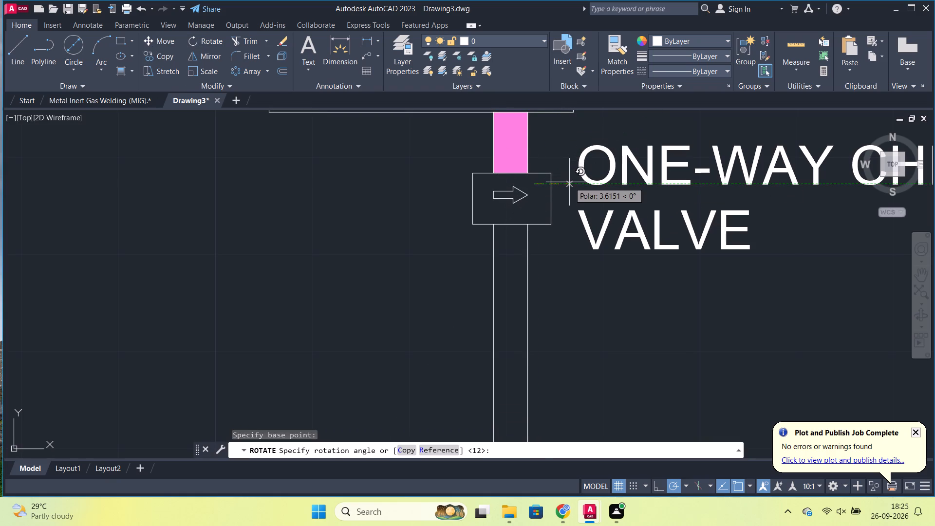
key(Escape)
Rotate the arrow in the one-way check valve box about its middle by about 272° so it points down.
drag(529, 217, 516, 206)
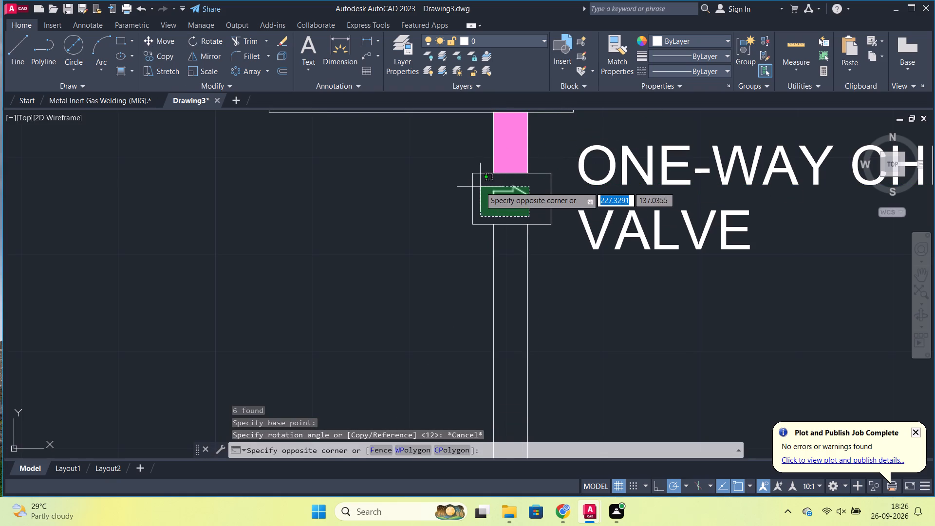
click(486, 187)
click(195, 39)
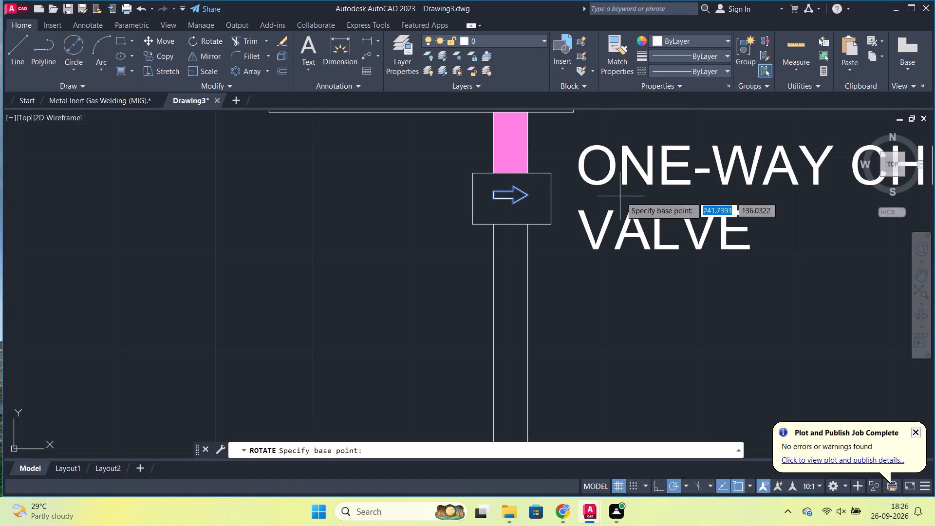
click(508, 195)
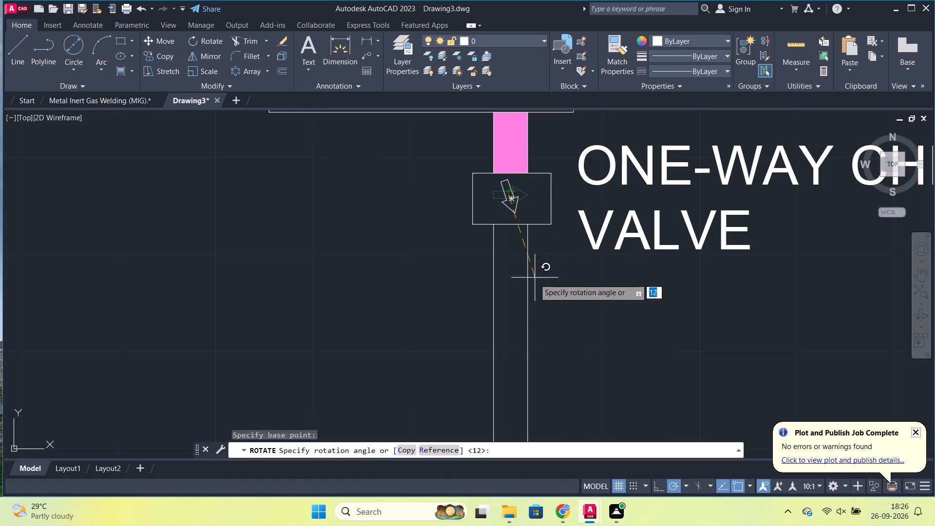
click(514, 304)
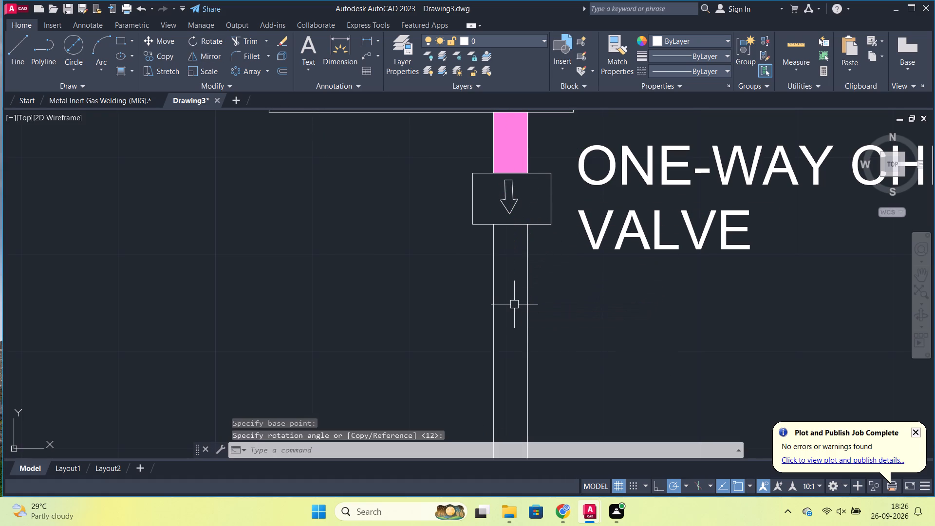
Rotate the check valve's downward arrow by a few degrees to straighten it vertically.
scroll(498, 223, up, 2)
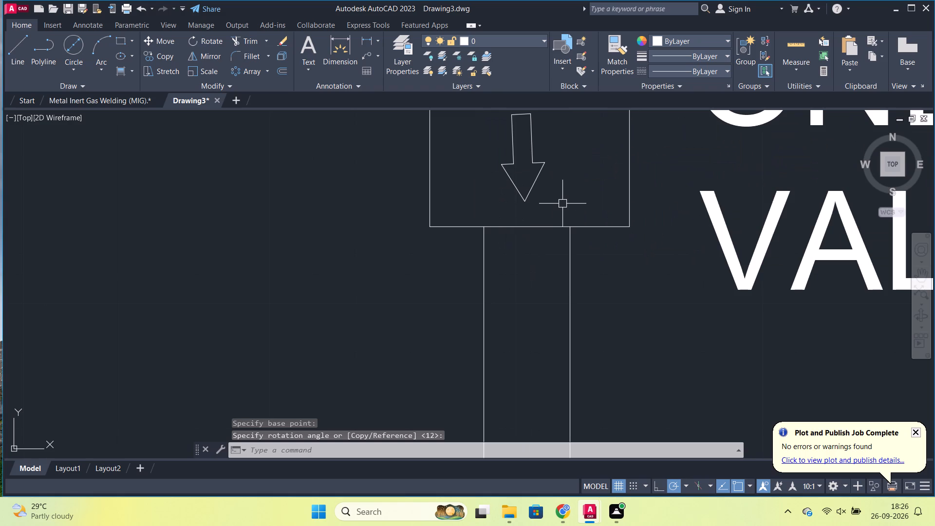
drag(547, 212, 539, 206)
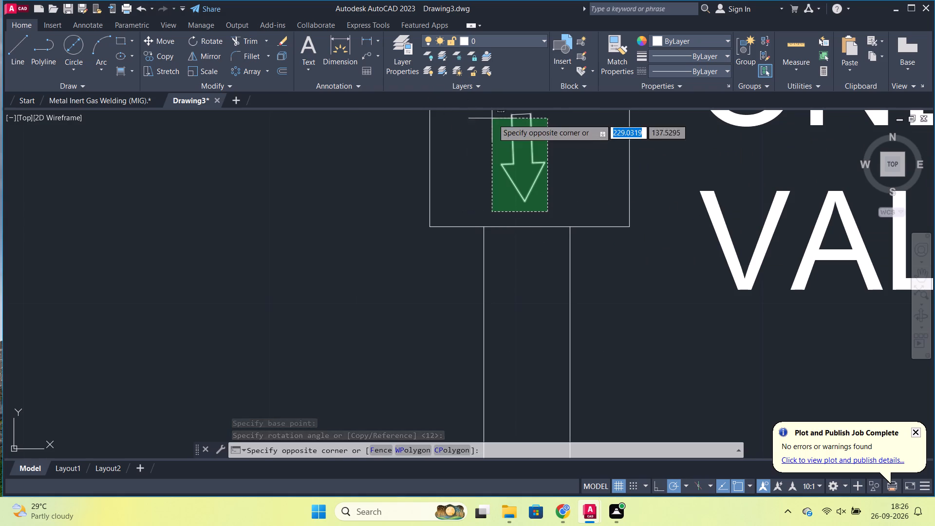
click(473, 108)
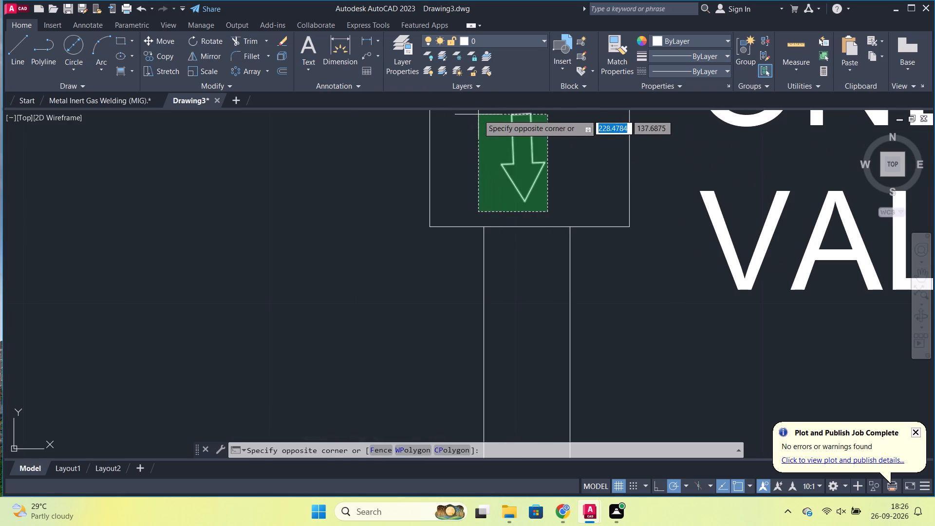
click(478, 114)
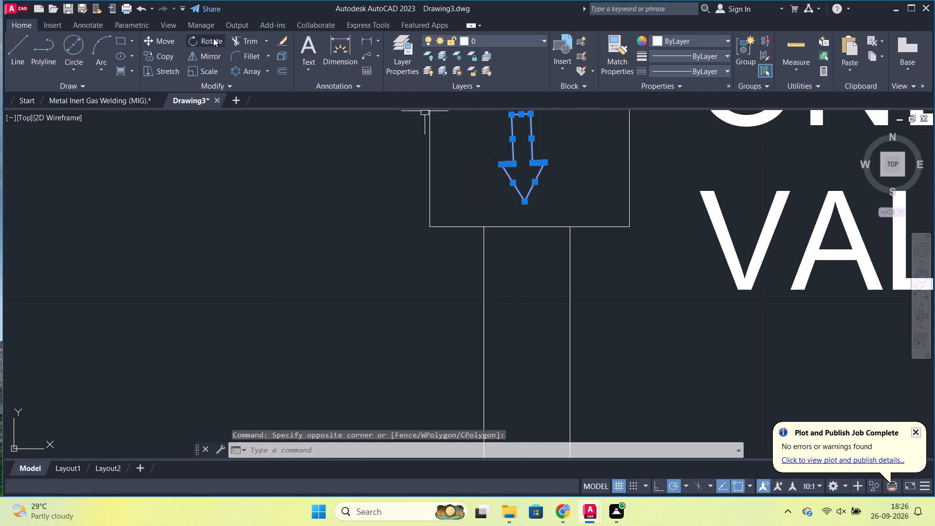
click(213, 38)
click(531, 172)
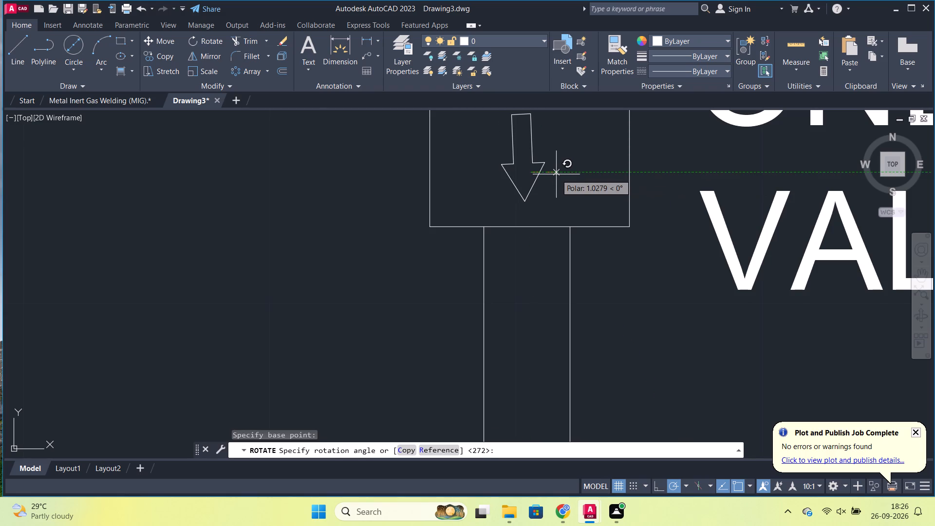
scroll(561, 173, down, 1)
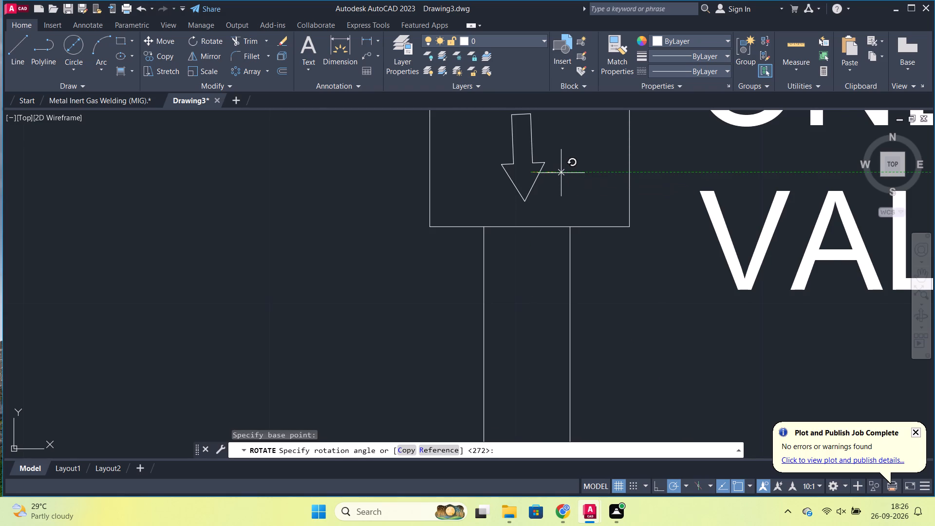
click(599, 175)
Set both gradient hatch colours to green 19,155,72.
scroll(614, 170, down, 2)
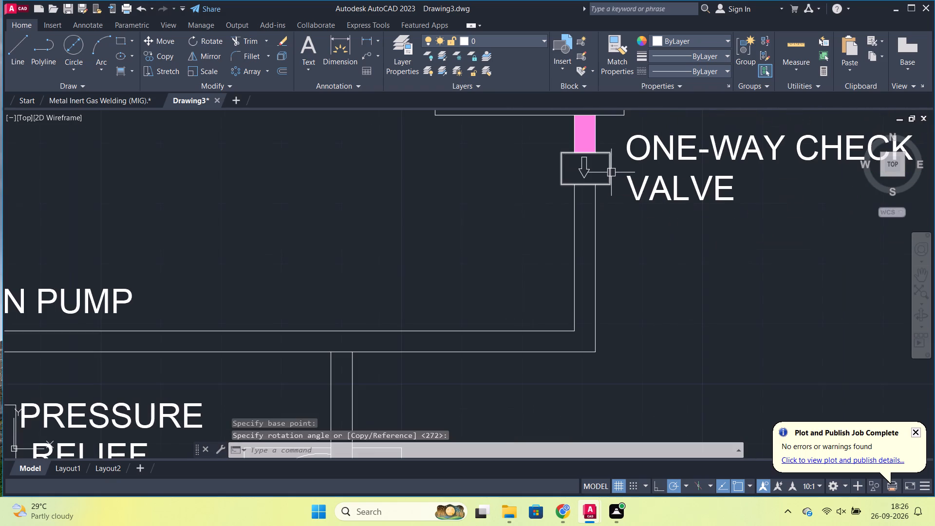
middle_drag(599, 245, 532, 246)
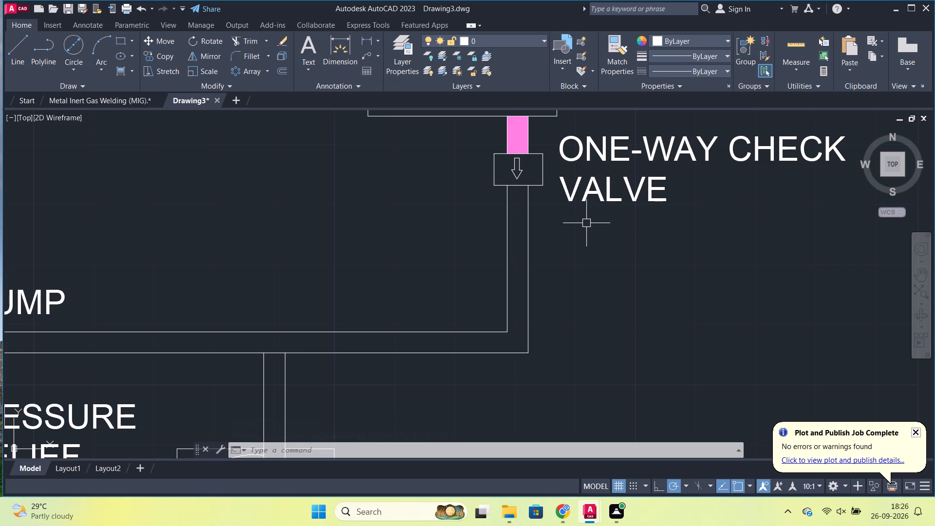
scroll(563, 235, down, 2)
middle_drag(411, 204, 507, 227)
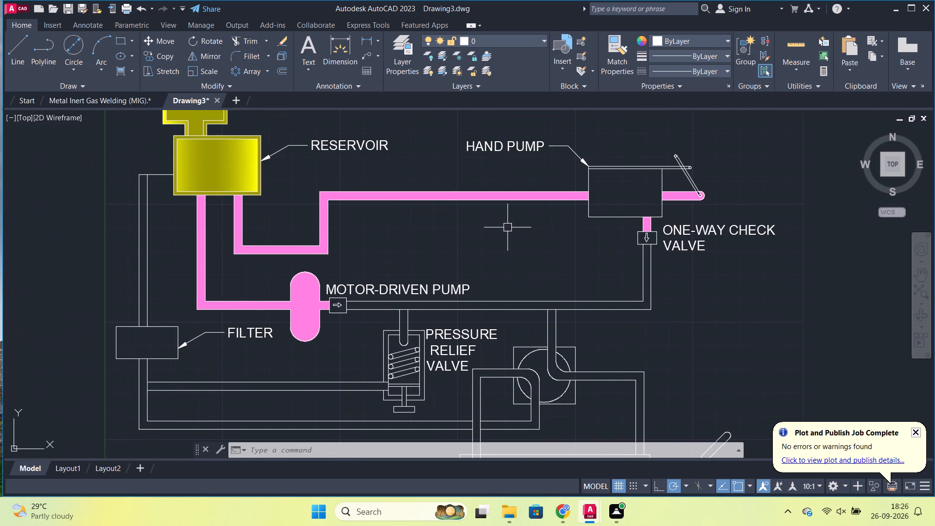
click(113, 75)
click(120, 72)
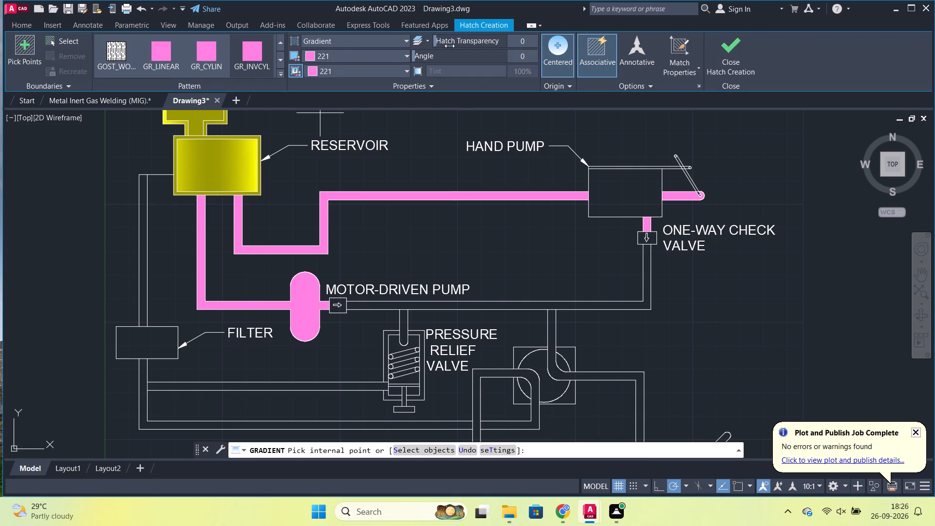
click(365, 57)
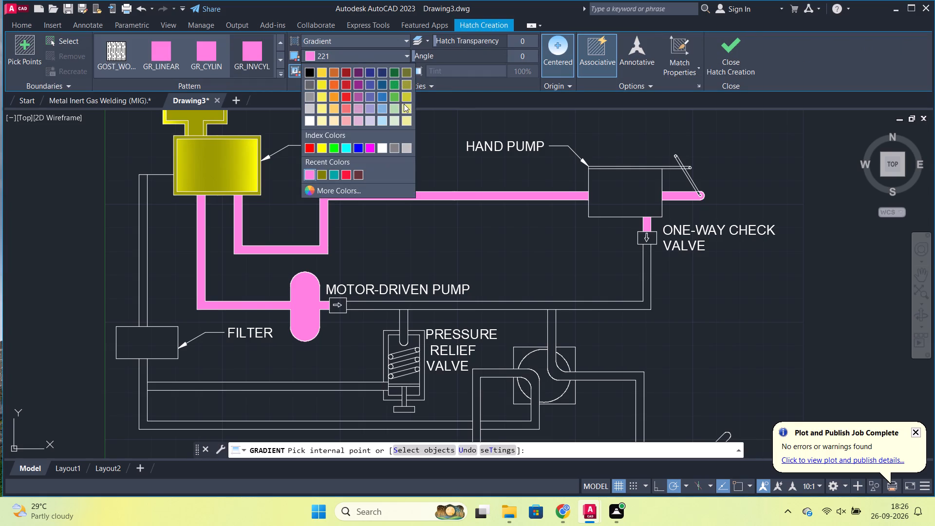
click(397, 86)
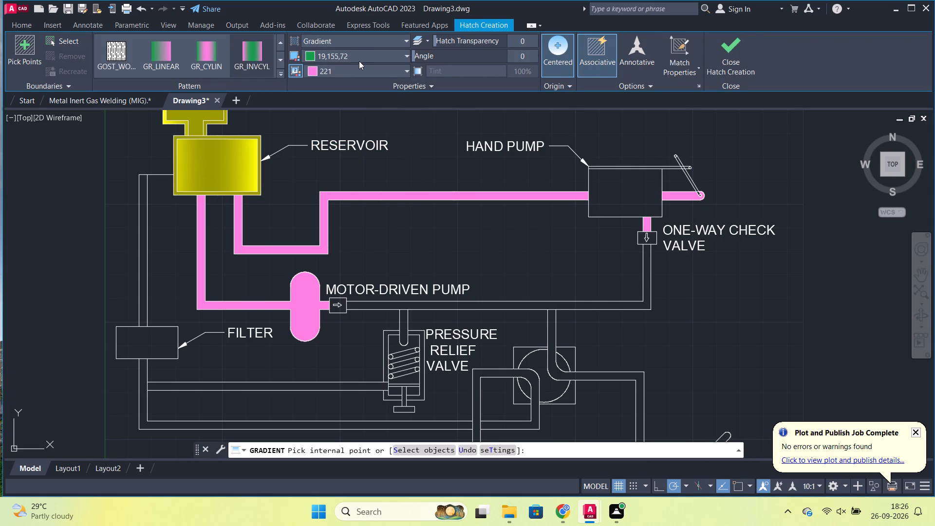
click(355, 66)
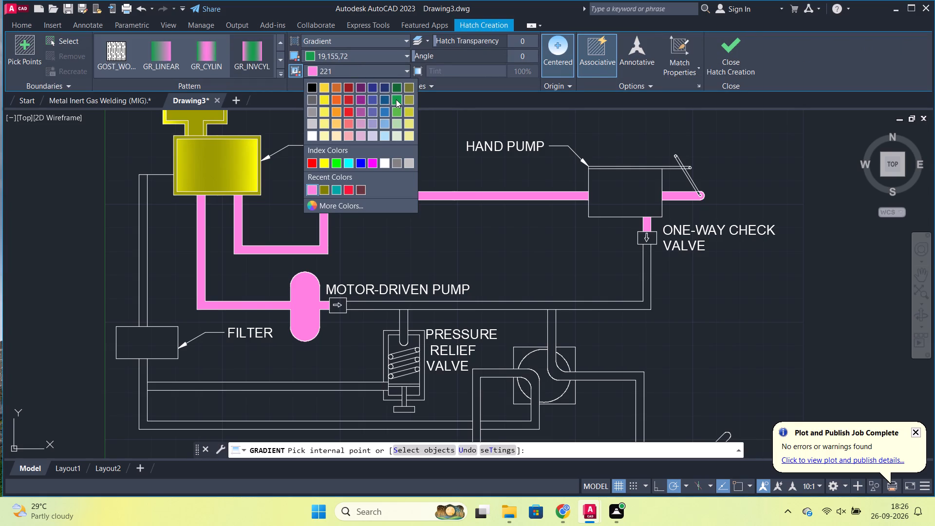
click(396, 99)
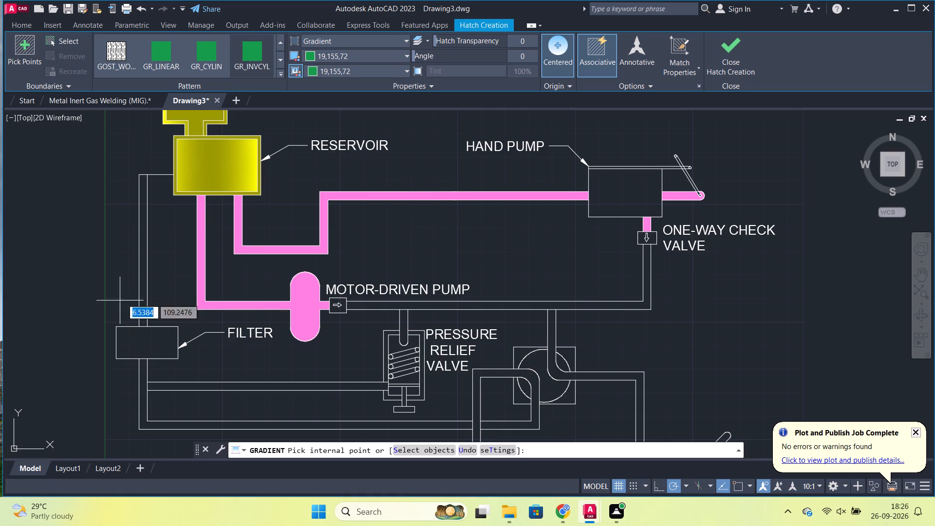
middle_drag(176, 237, 178, 237)
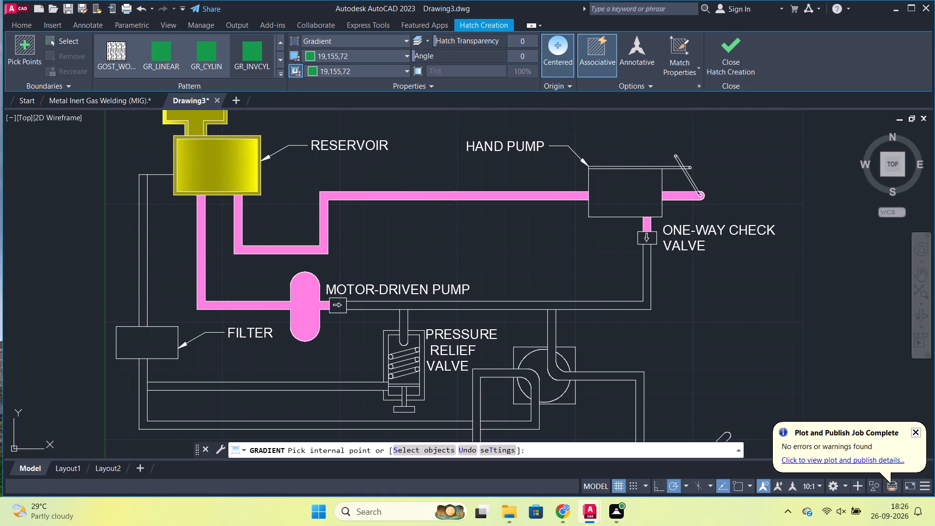
middle_drag(178, 237, 314, 417)
key(Escape)
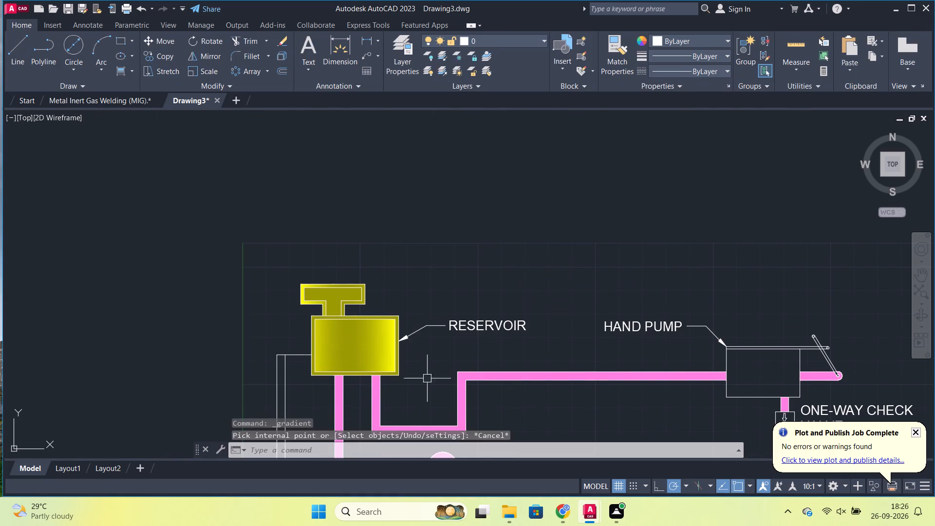
Offset the short horizontal pipe line joining the reservoir's side 3.5 units downward.
key(o)
key(Return)
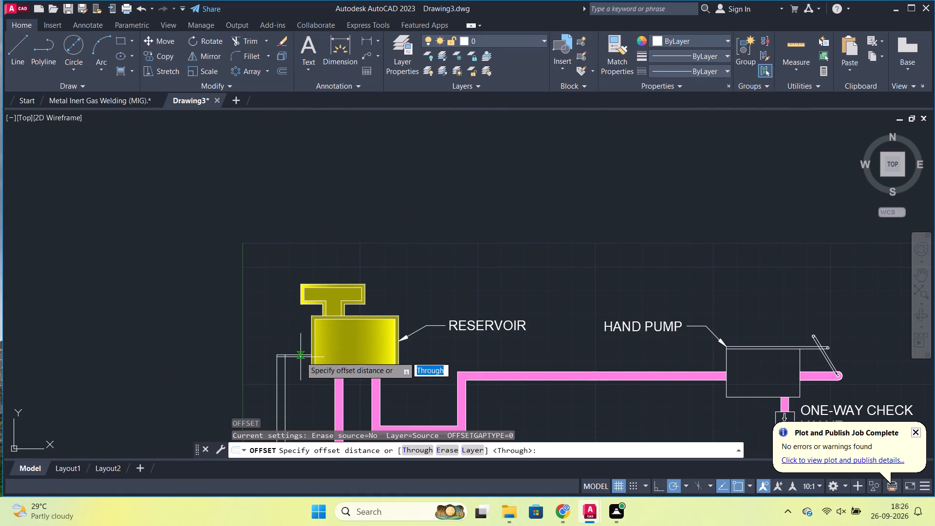
key(Return)
click(300, 357)
text(3.5)
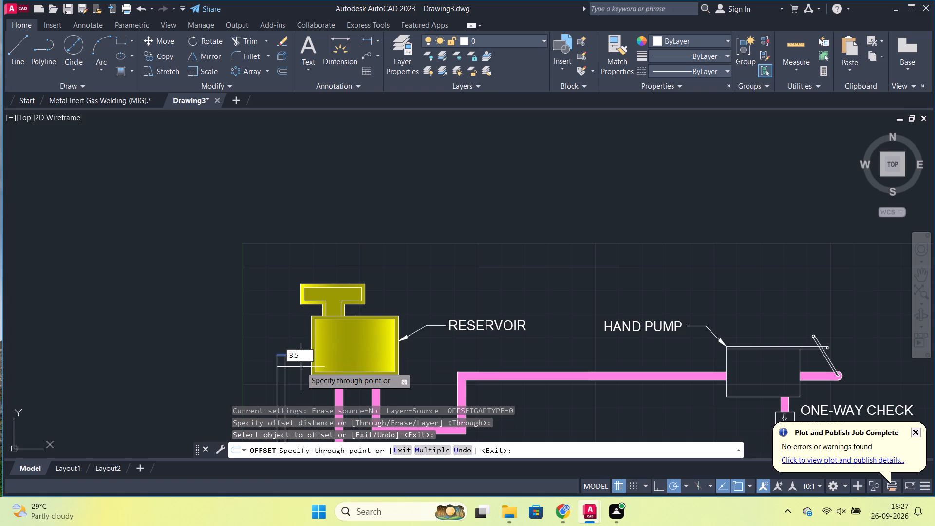
key(Return)
key(Escape)
Trim the overlapping vertical and horizontal line ends at the pipe corner beside the reservoir to form a clean inner corner.
text(TR)
key(Return)
scroll(286, 367, up, 2)
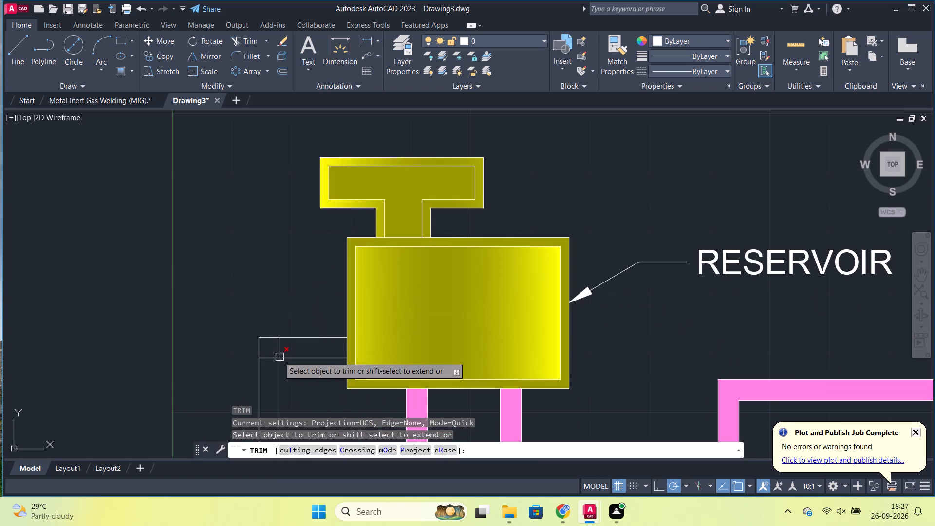
click(281, 345)
click(273, 359)
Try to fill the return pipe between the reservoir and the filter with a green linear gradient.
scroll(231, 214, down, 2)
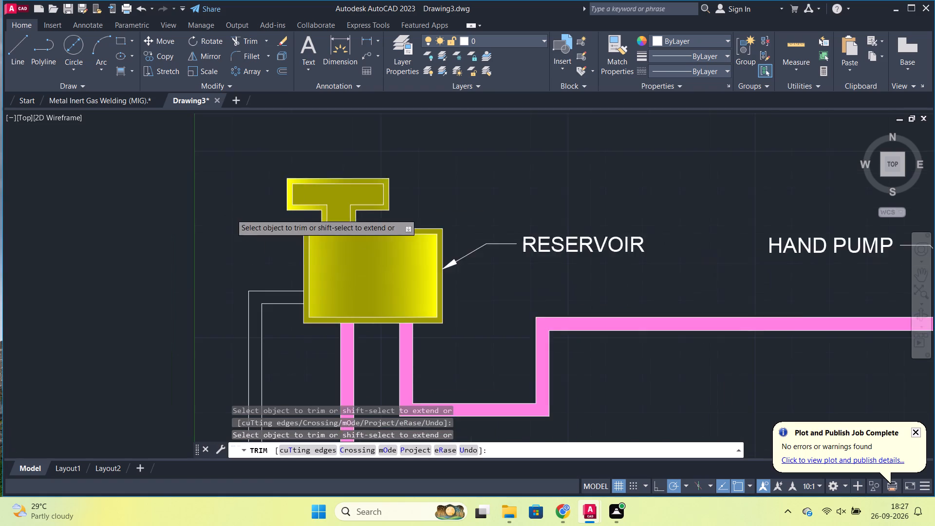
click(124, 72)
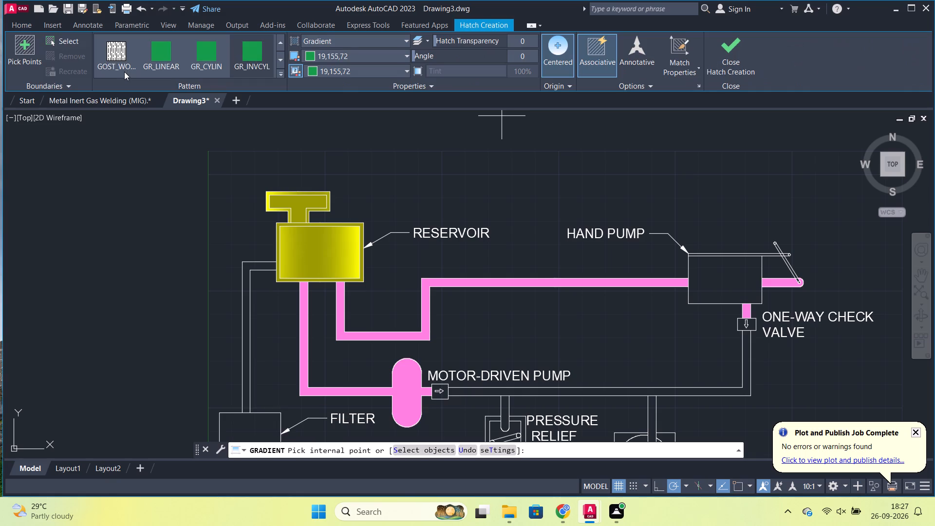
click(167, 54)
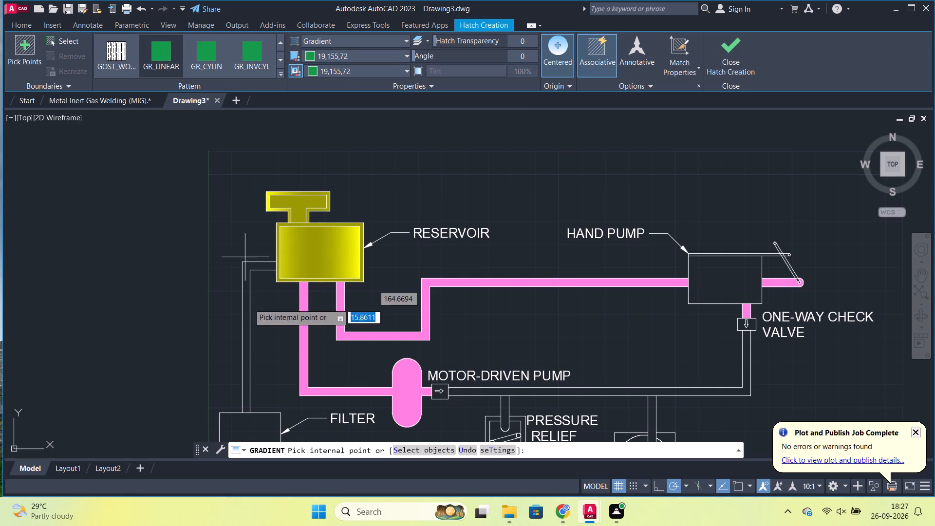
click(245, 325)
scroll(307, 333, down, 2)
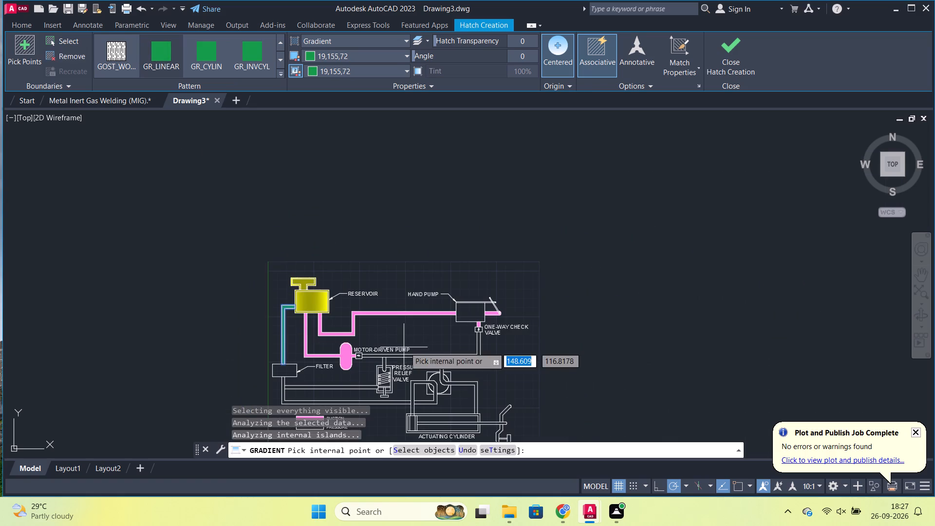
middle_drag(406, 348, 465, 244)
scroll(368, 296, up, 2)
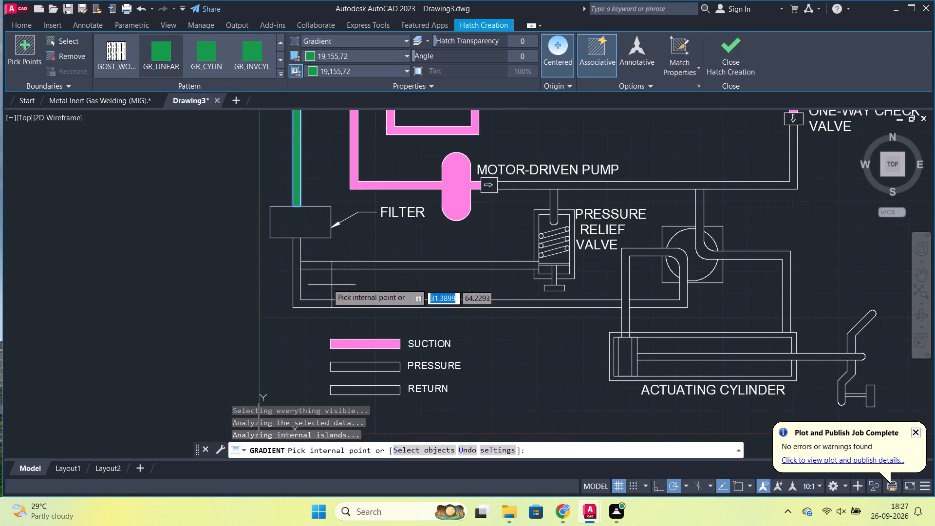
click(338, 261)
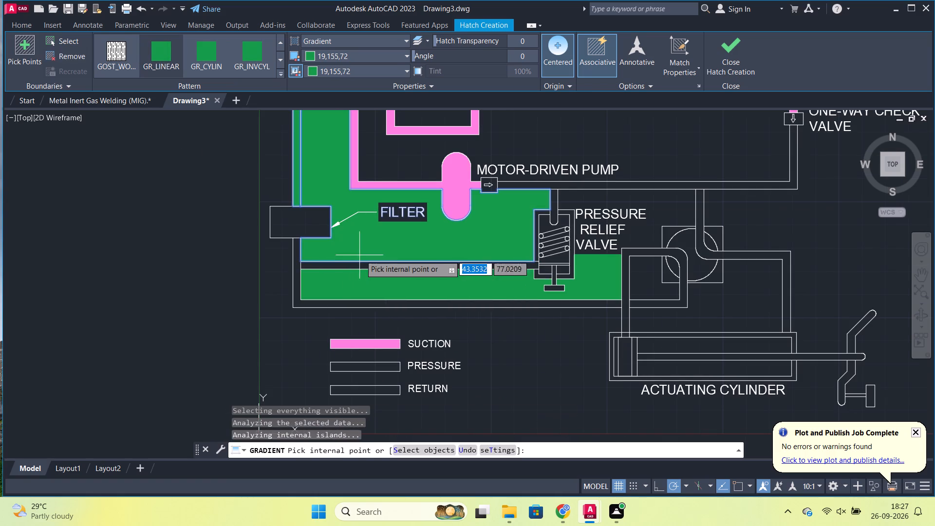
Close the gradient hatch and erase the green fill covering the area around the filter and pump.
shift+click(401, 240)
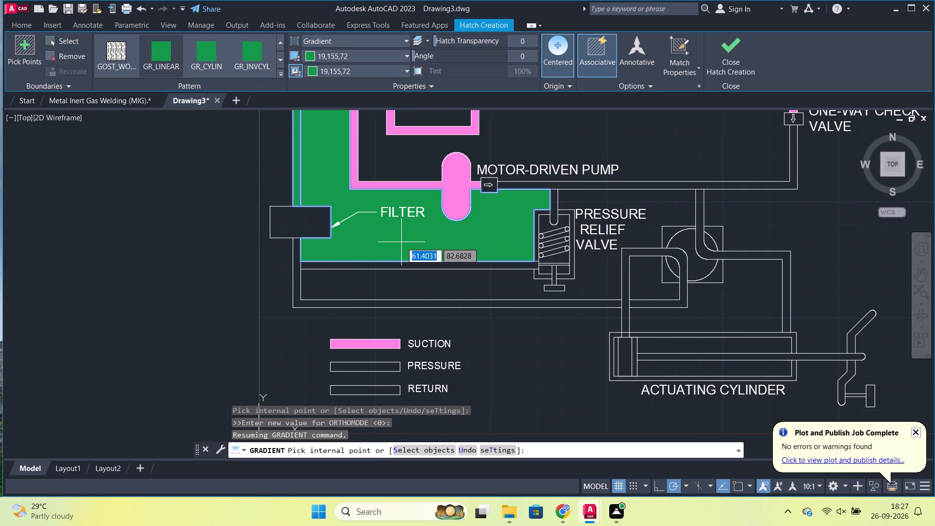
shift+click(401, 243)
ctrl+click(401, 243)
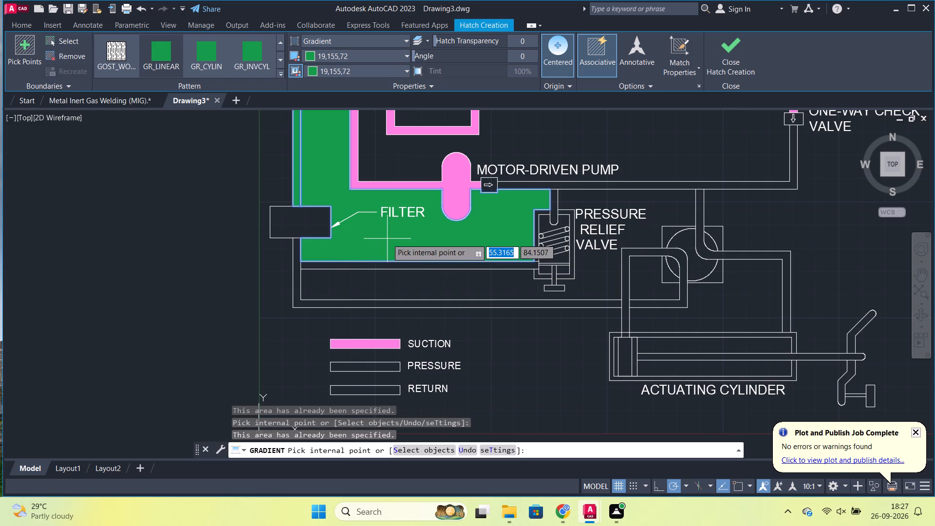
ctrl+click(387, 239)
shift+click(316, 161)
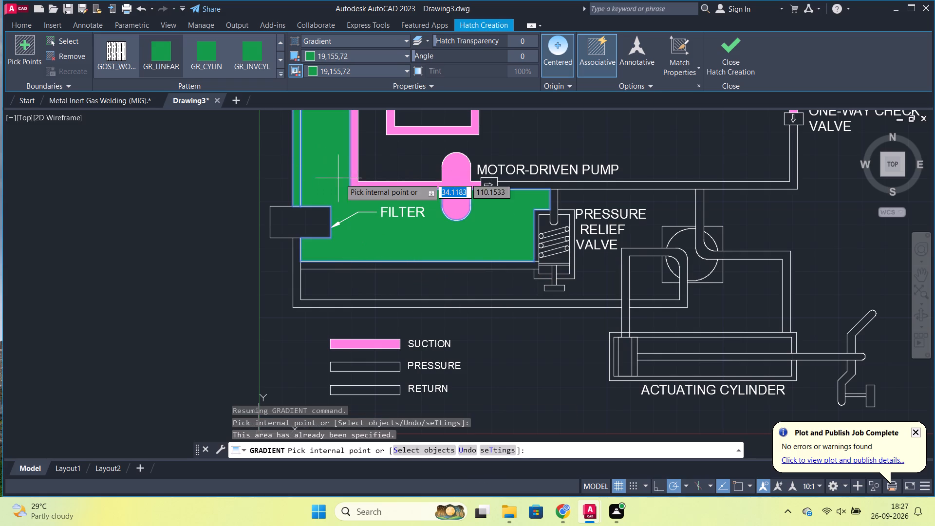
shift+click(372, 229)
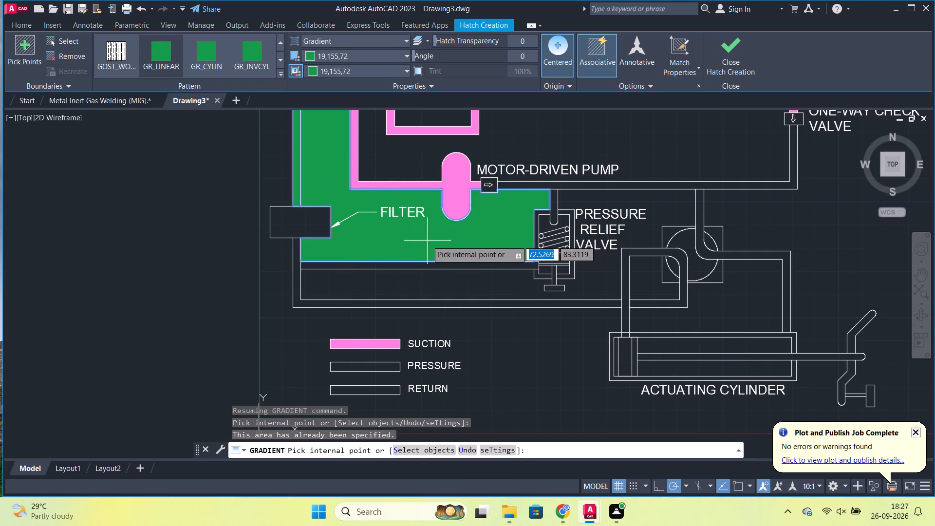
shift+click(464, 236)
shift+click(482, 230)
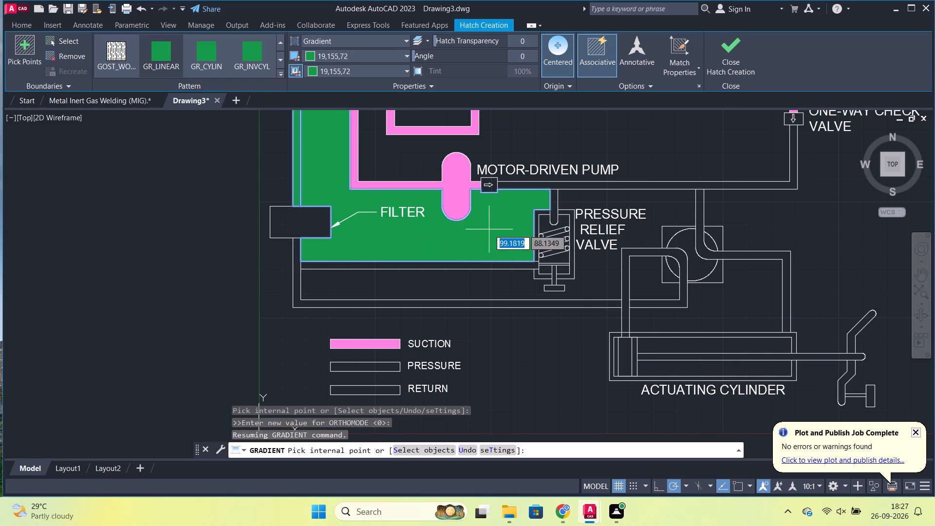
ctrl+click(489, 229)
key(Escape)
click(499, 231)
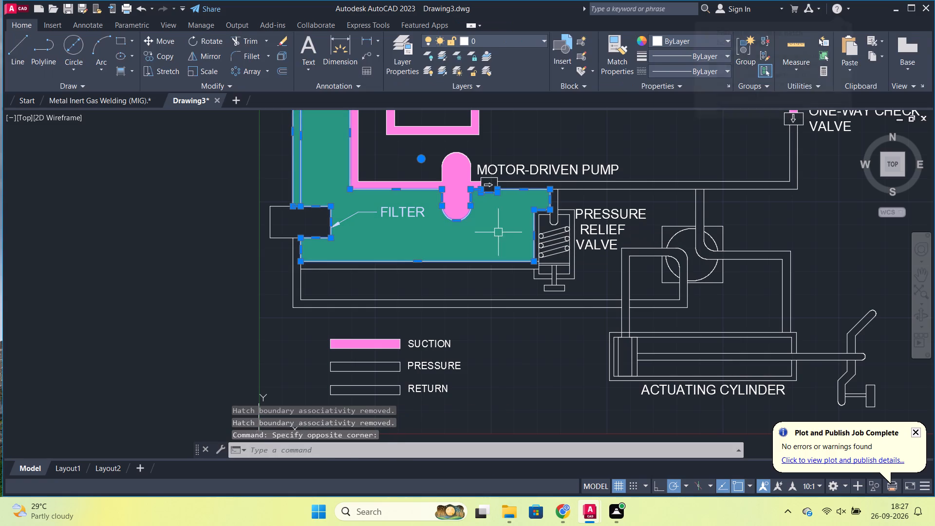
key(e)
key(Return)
Fill the return pipes green: reservoir to filter, filter to the selector valve loop and actuating cylinder, and the relief valve branch.
scroll(426, 225, down, 1)
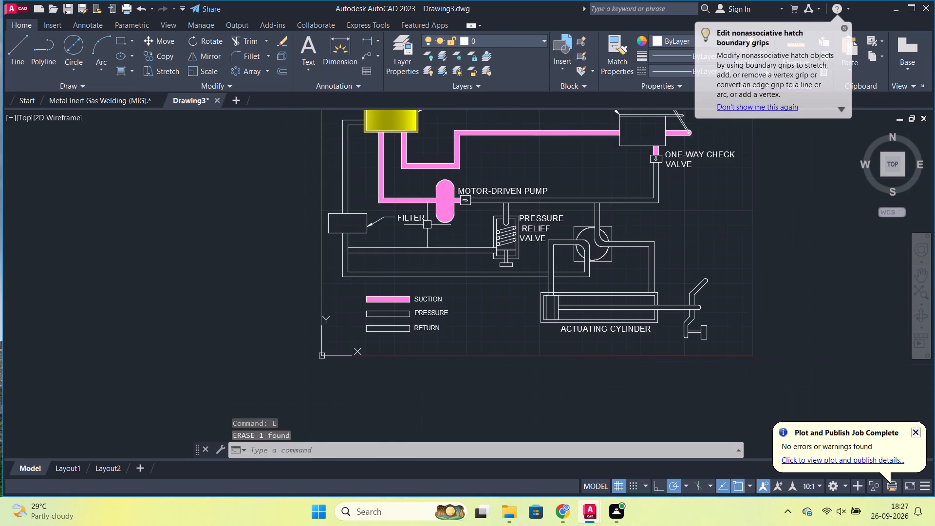
click(117, 71)
scroll(338, 192, up, 2)
click(354, 178)
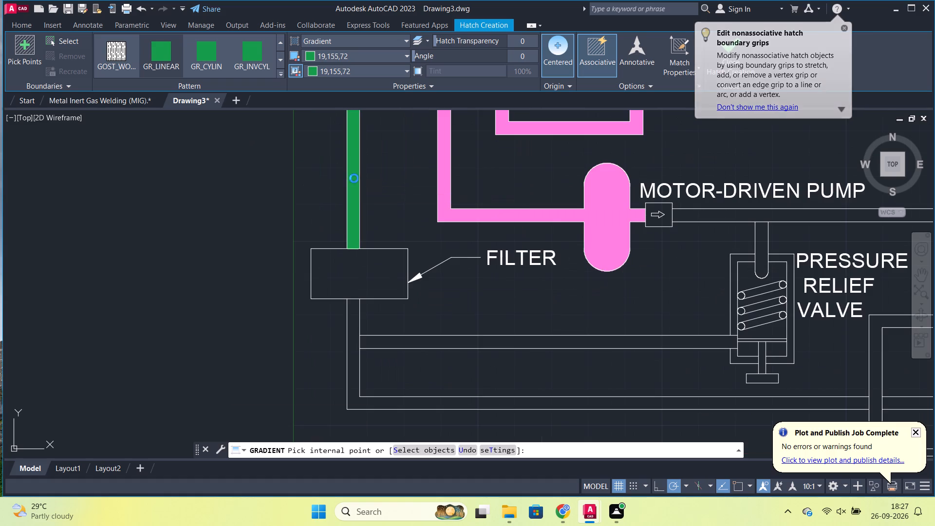
scroll(354, 178, down, 3)
scroll(356, 258, up, 2)
click(346, 179)
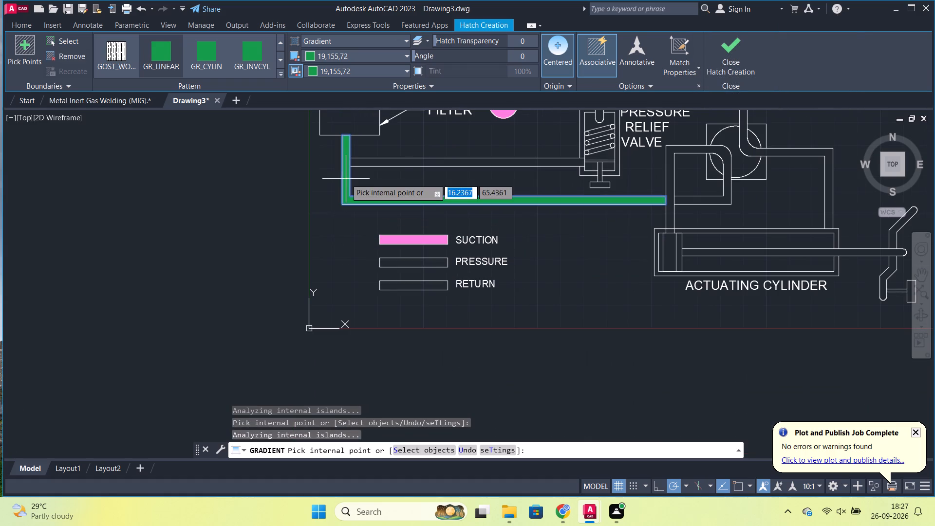
click(441, 164)
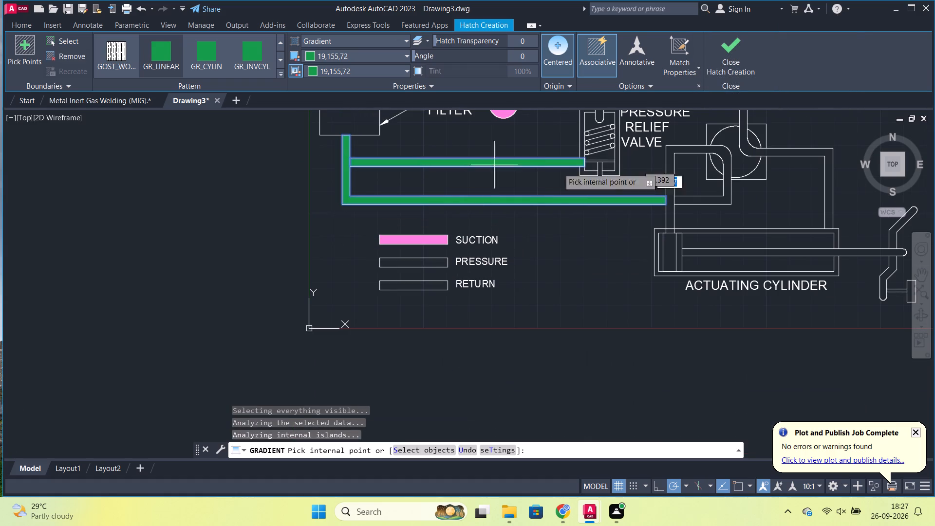
click(708, 202)
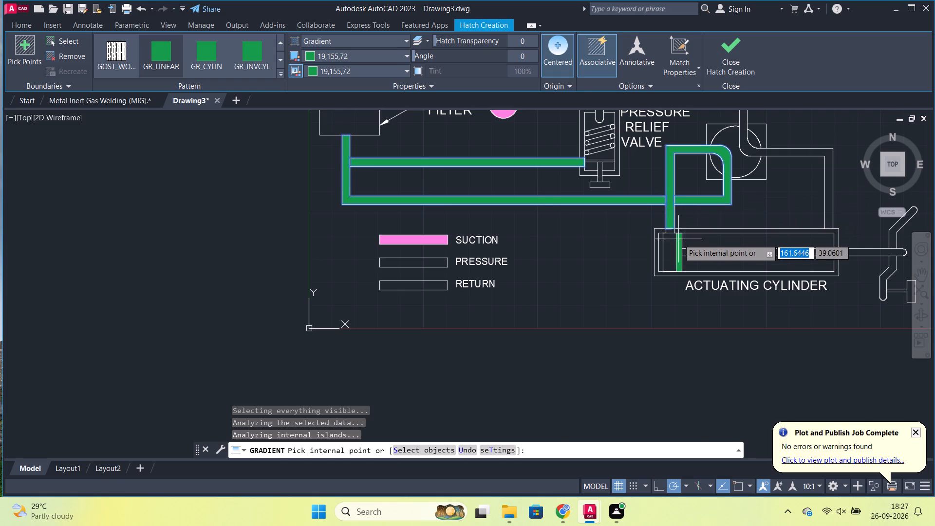
scroll(678, 239, up, 3)
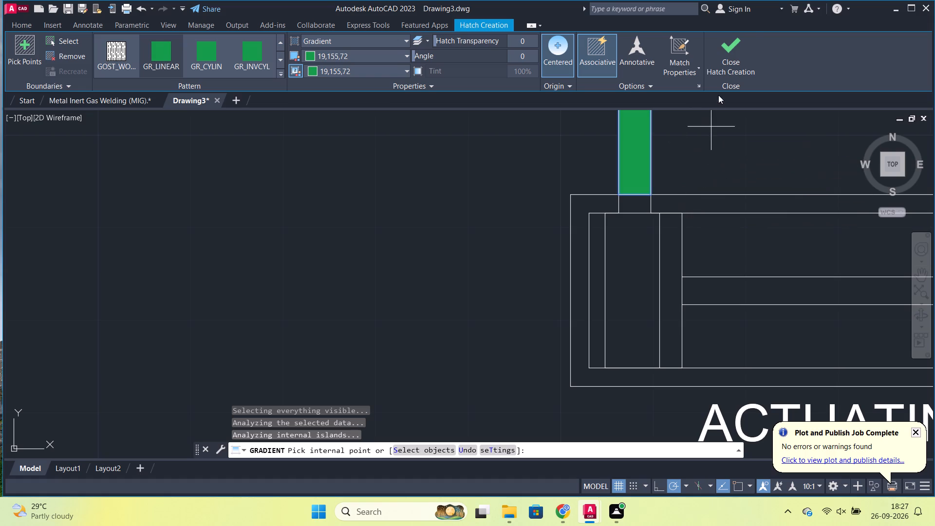
click(718, 71)
Trim the inner wall line crossing the return pipe's opening into the actuating cylinder.
text(TR)
key(Return)
click(634, 211)
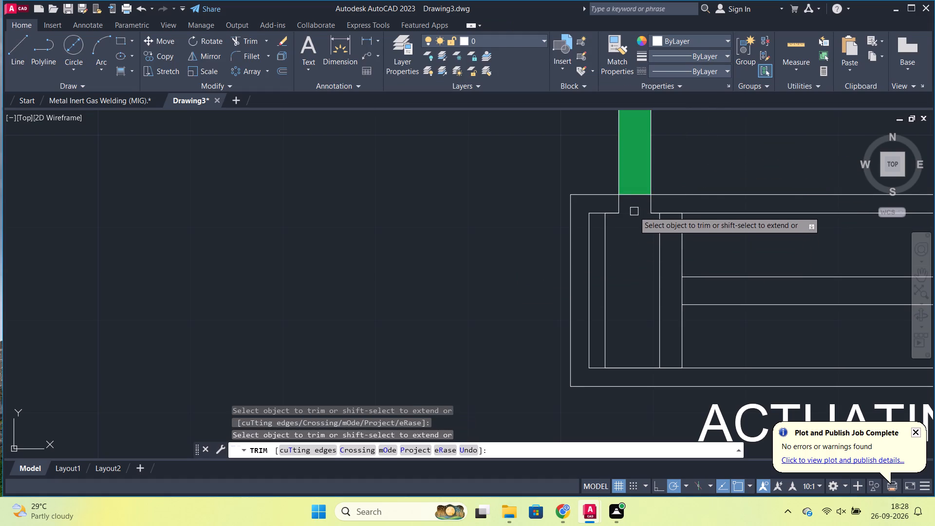
right_click(675, 163)
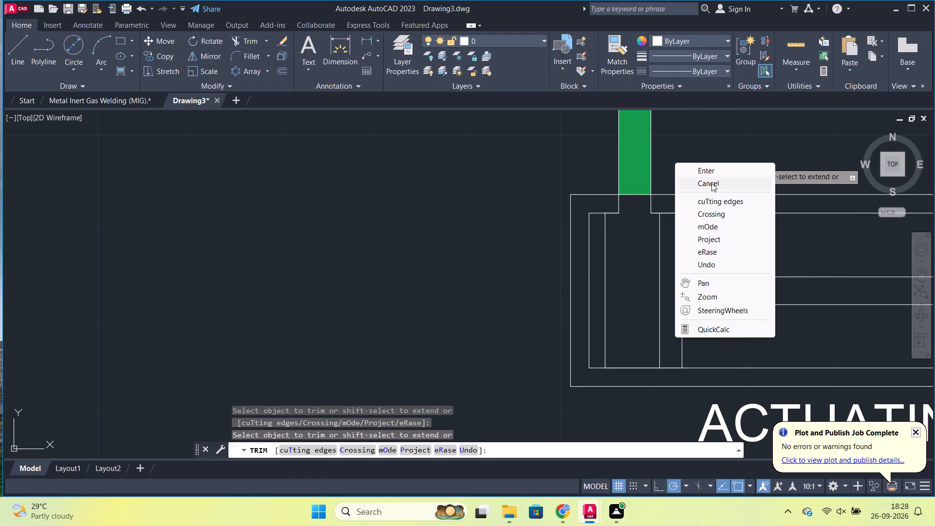
key(Escape)
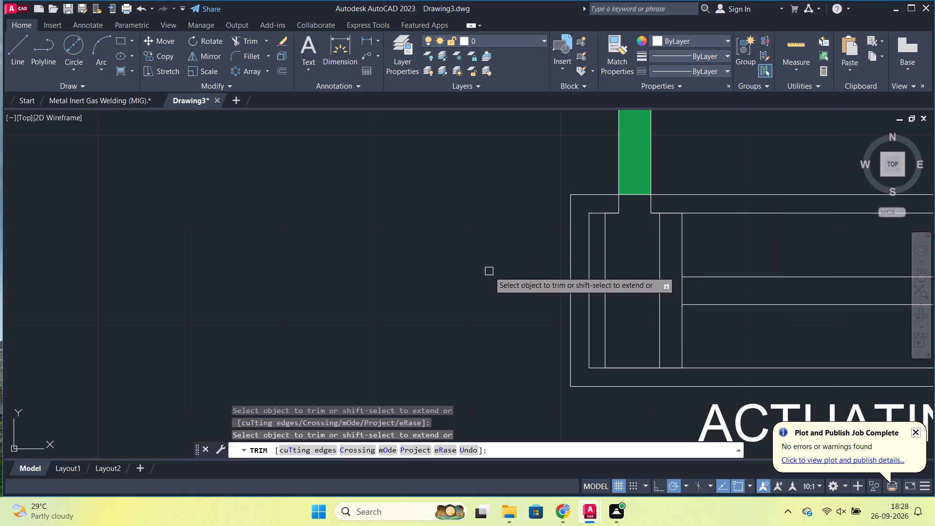
key(Escape)
Fill the actuating cylinder's piston section and its connected return port with the green 19,155,72 gradient.
right_click(484, 264)
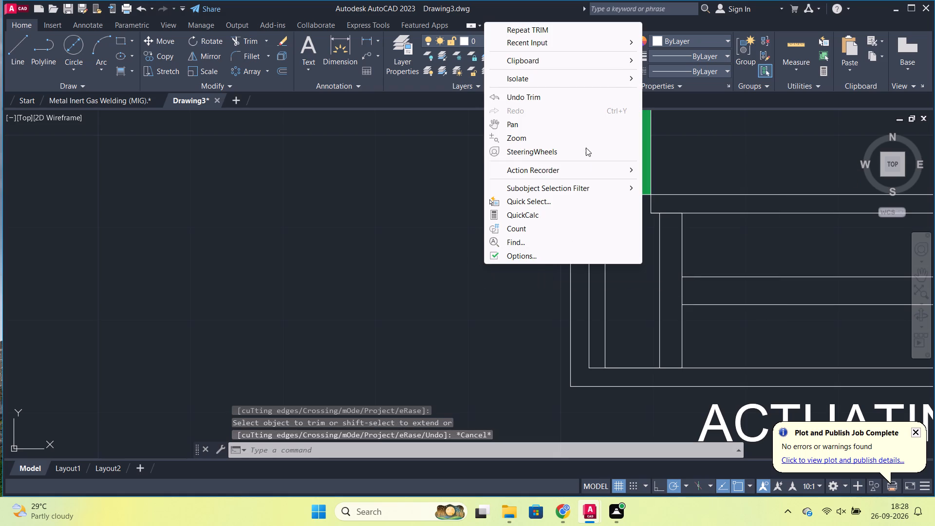
click(529, 46)
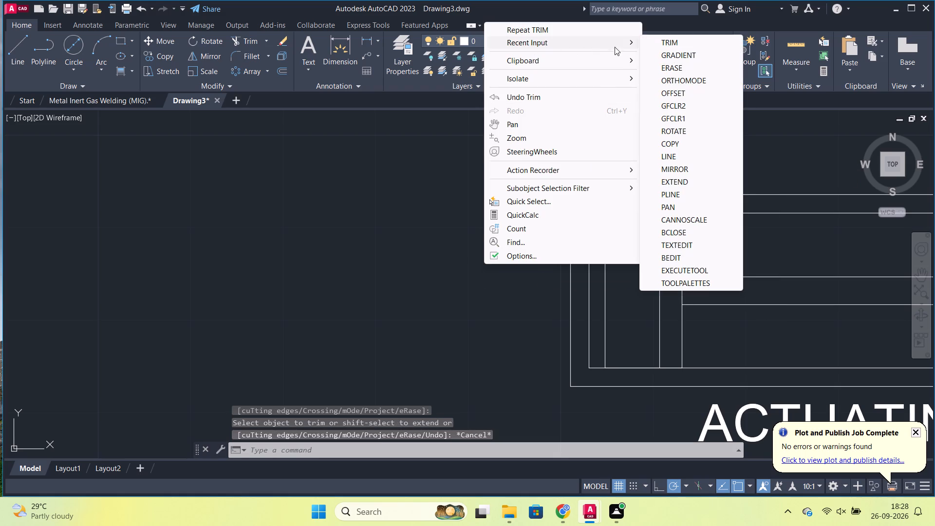
click(673, 60)
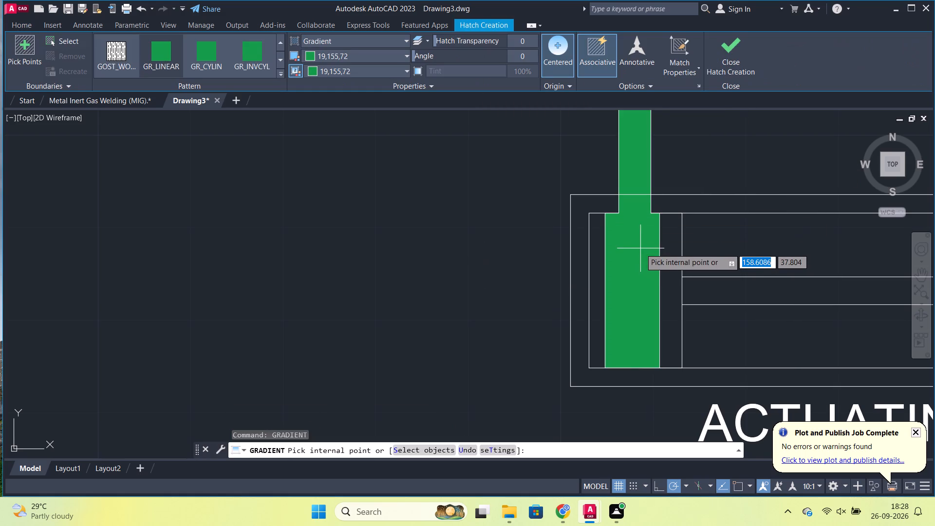
click(640, 248)
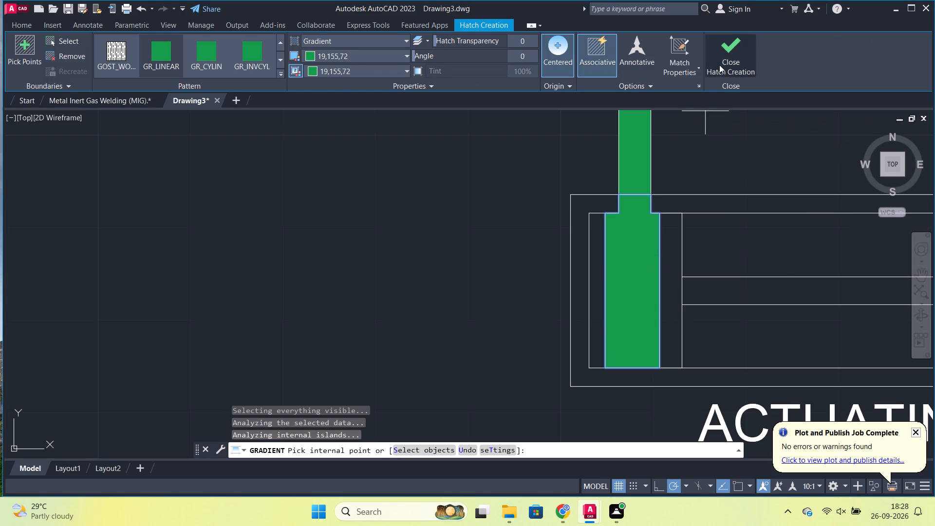
click(719, 65)
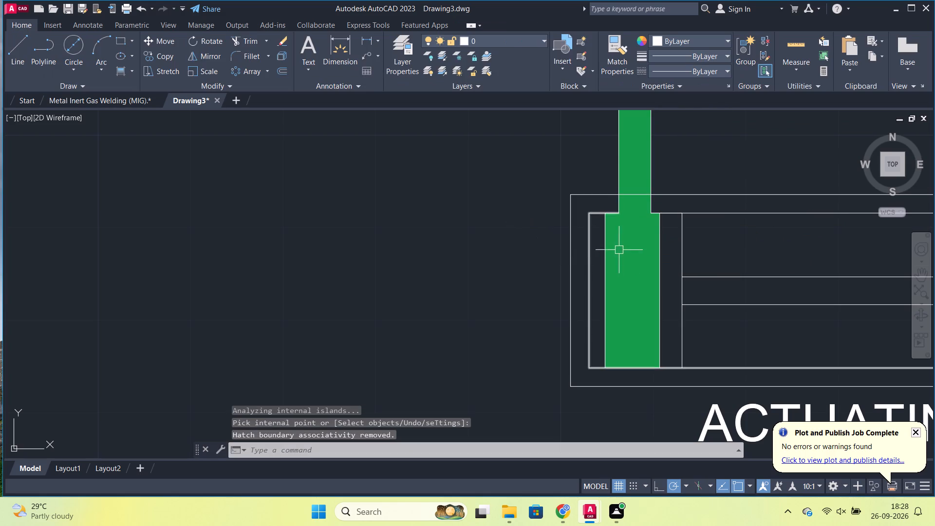
Fill the RETURN legend box with the green 19,155,72 gradient.
scroll(333, 259, down, 2)
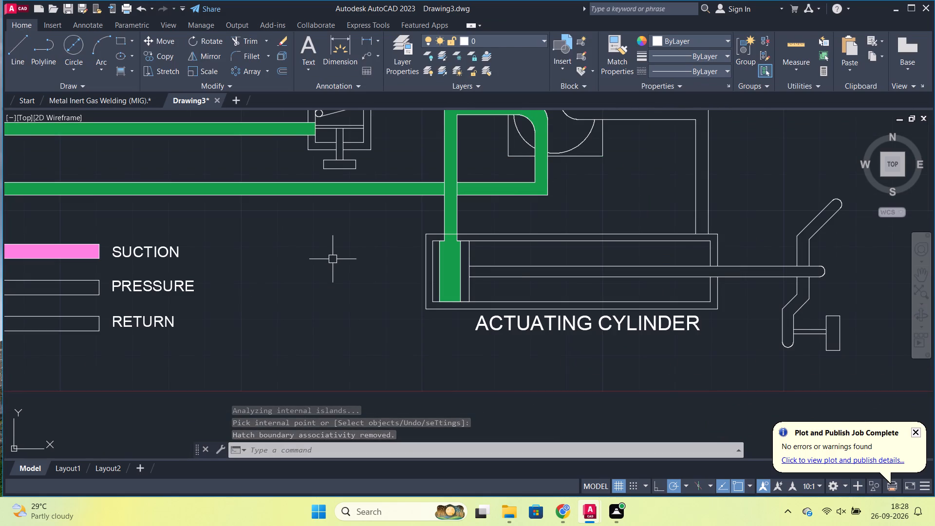
key(space)
scroll(333, 260, down, 1)
middle_drag(322, 276, 492, 262)
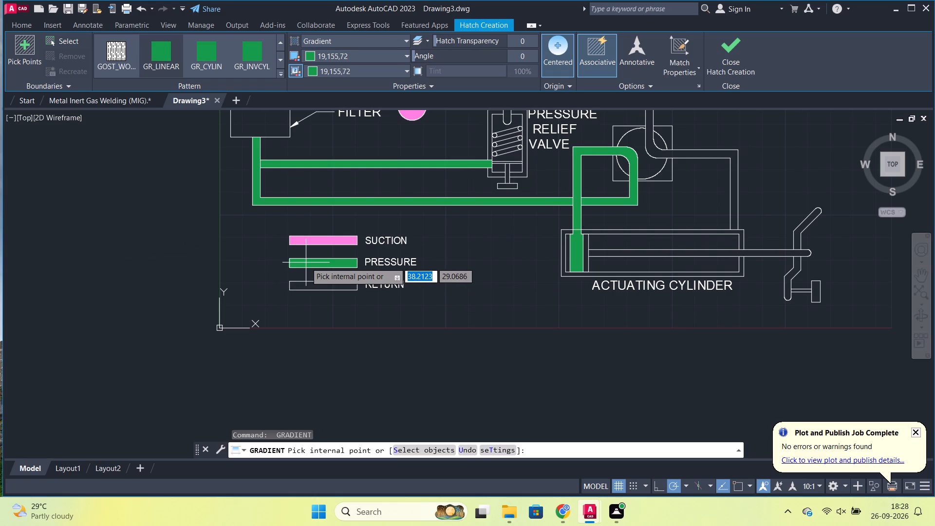
click(319, 287)
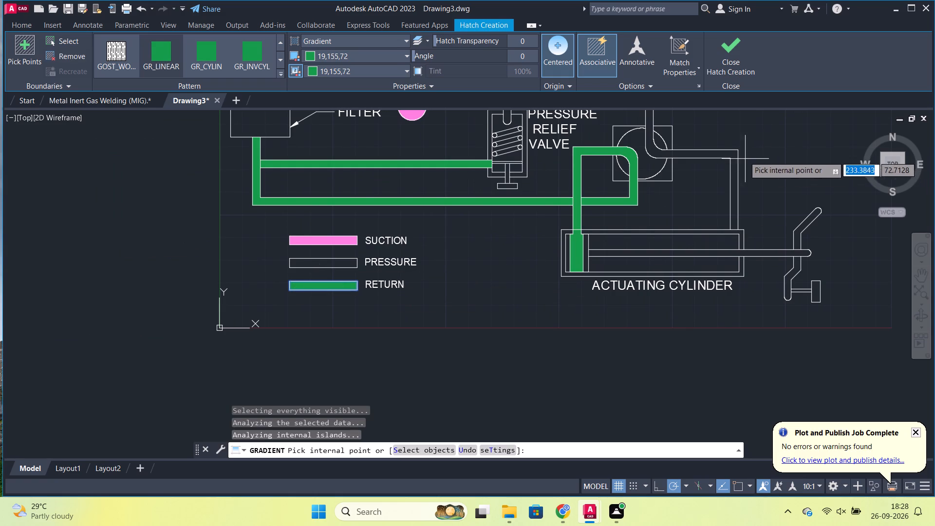
click(734, 57)
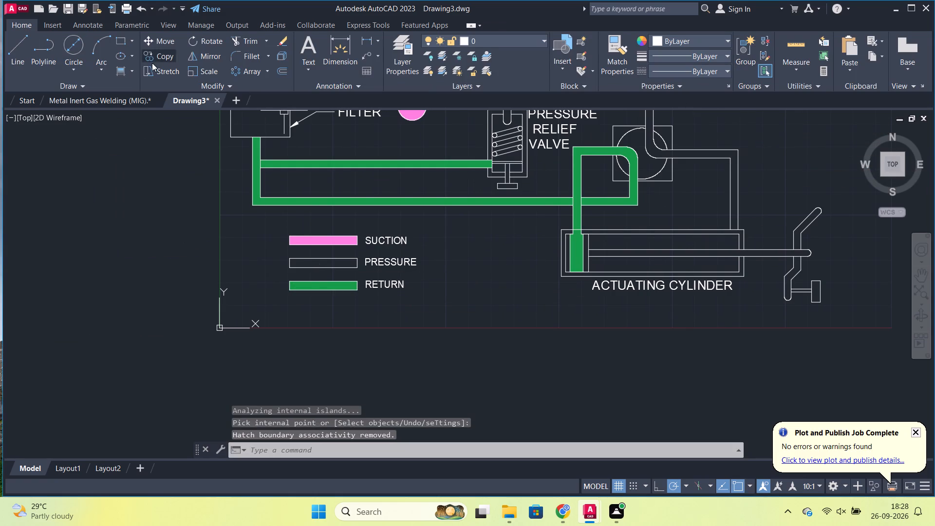
Start a new gradient hatch with both colours set to red 237,31,36.
click(121, 70)
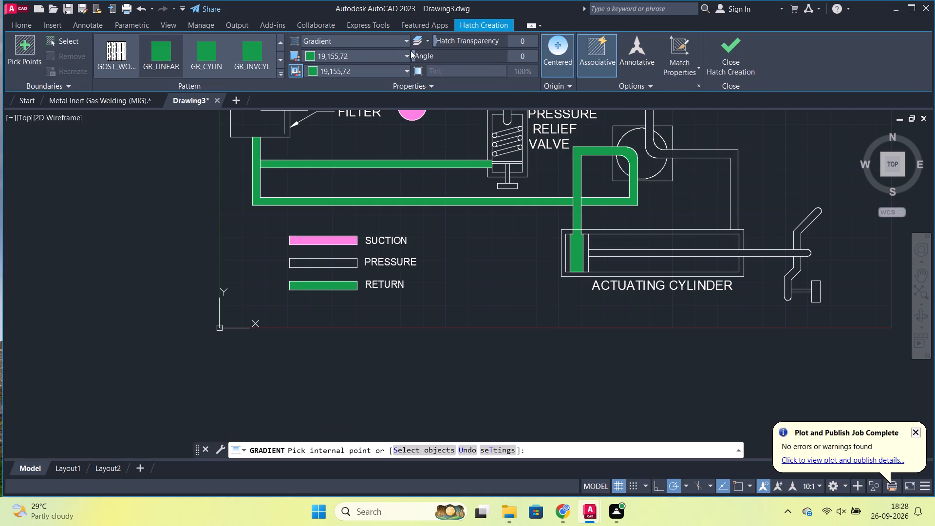
click(396, 57)
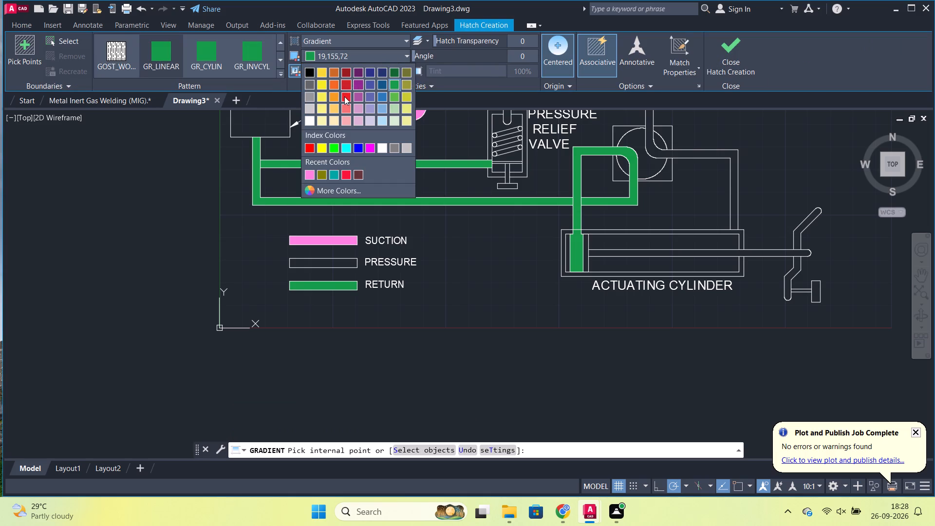
click(344, 96)
click(338, 71)
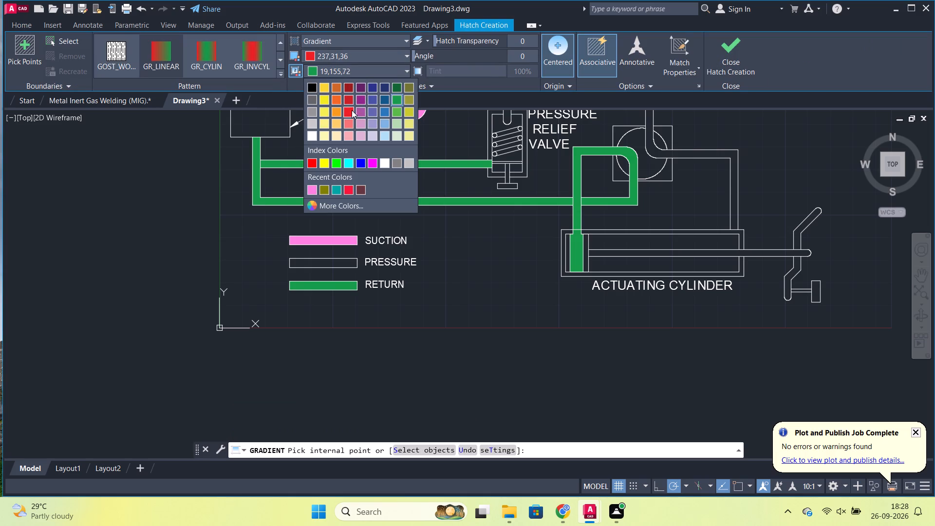
click(352, 110)
middle_drag(496, 253, 490, 345)
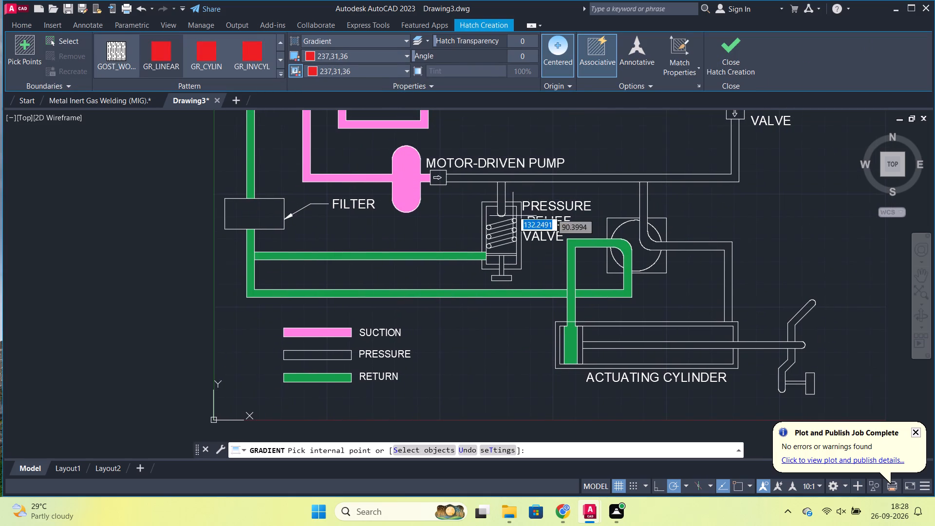
Fill the main pressure line, the relief valve's inlet pipe and the branch to the actuating cylinder with the red 237,31,36 gradient.
click(519, 178)
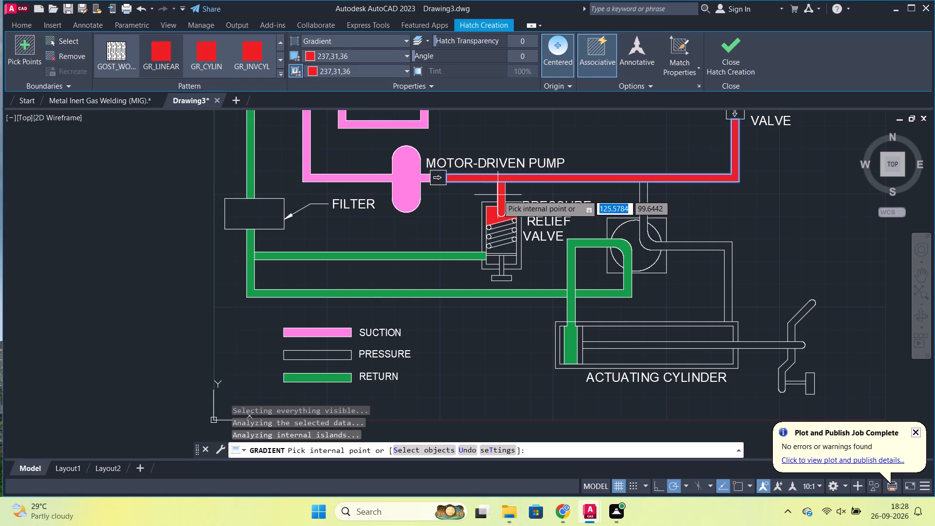
scroll(501, 207, up, 2)
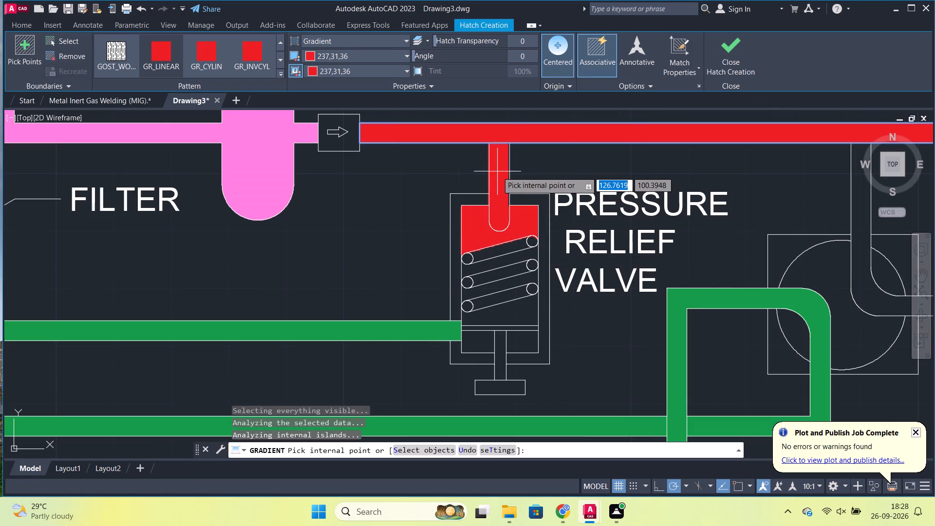
click(497, 171)
scroll(621, 234, down, 1)
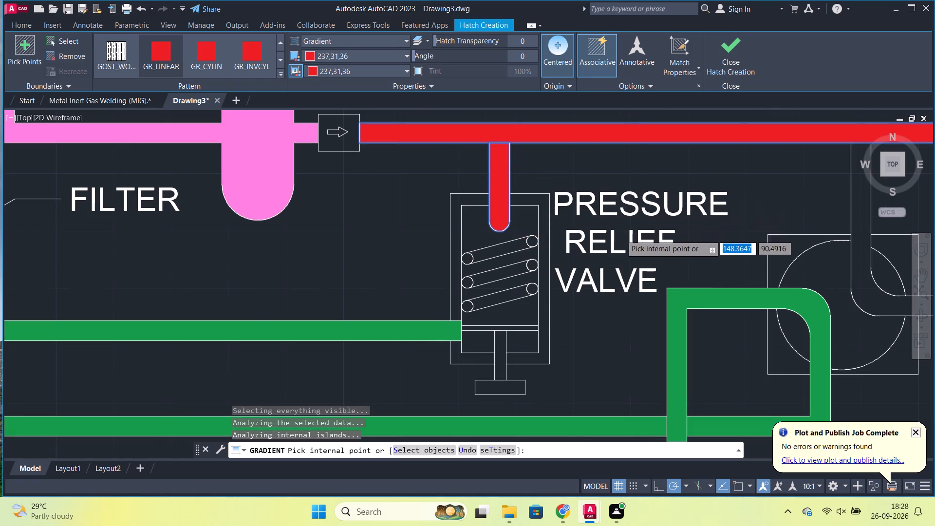
scroll(621, 235, down, 1)
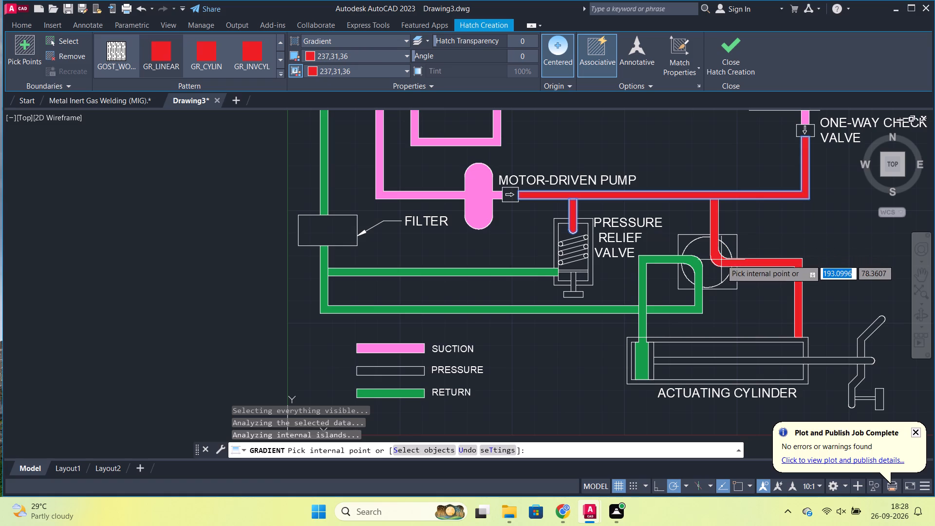
click(721, 260)
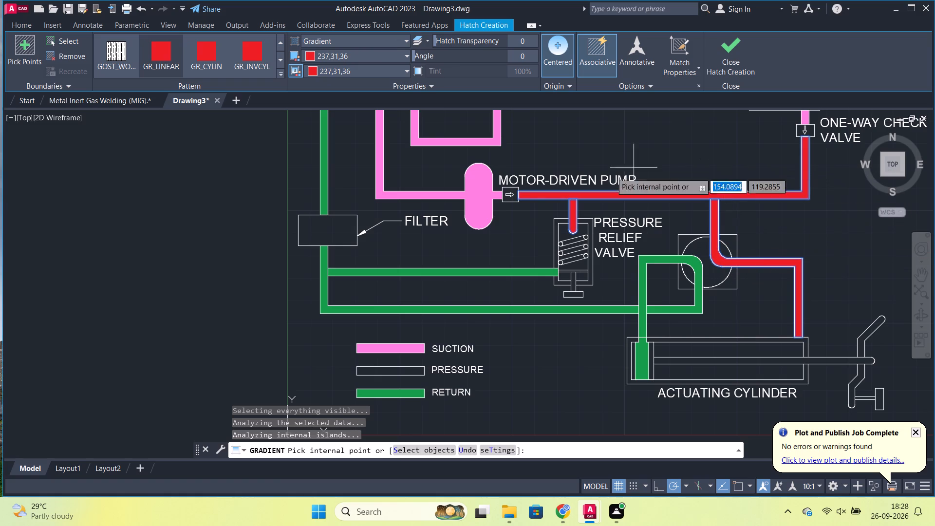
Fill the arrow box at the motor-driven pump's outlet and the one-way check valve box with the red 237,31,36 gradient.
scroll(502, 183, up, 2)
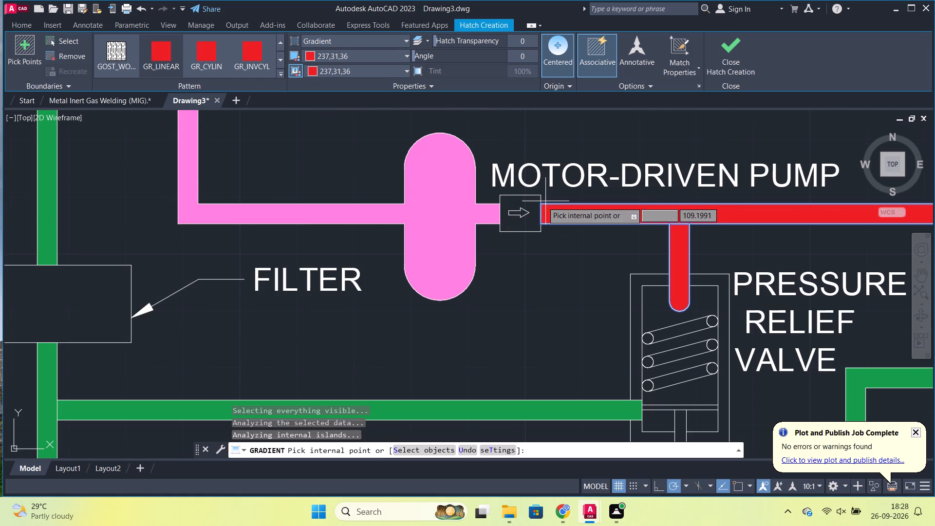
click(539, 202)
scroll(598, 194, down, 2)
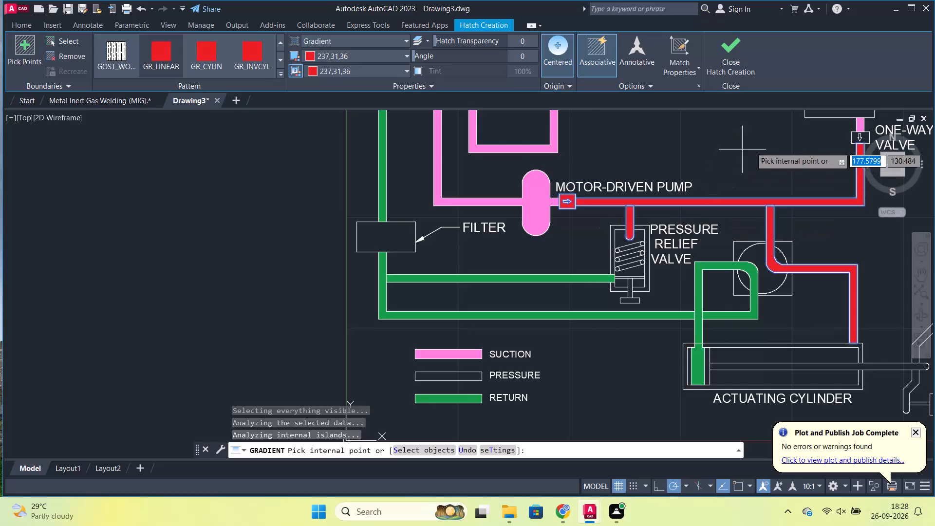
middle_drag(759, 145, 581, 209)
scroll(699, 210, up, 1)
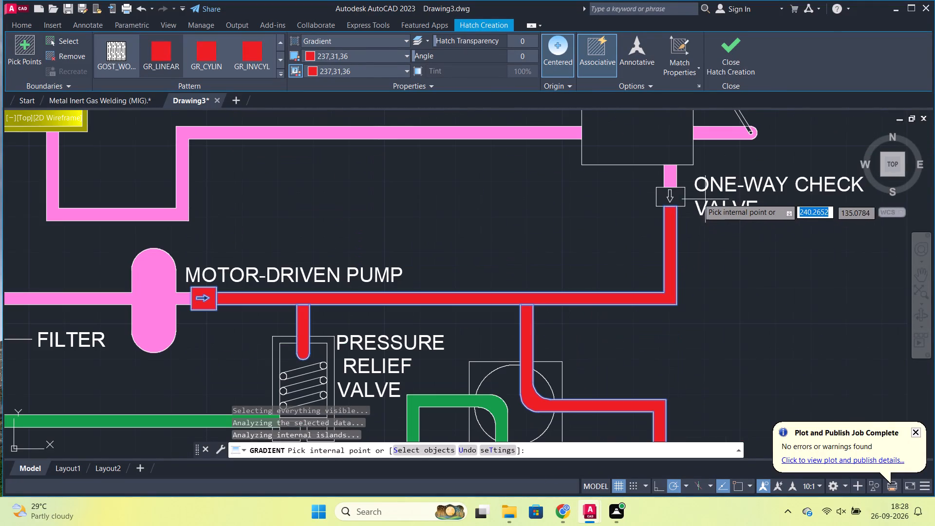
click(680, 197)
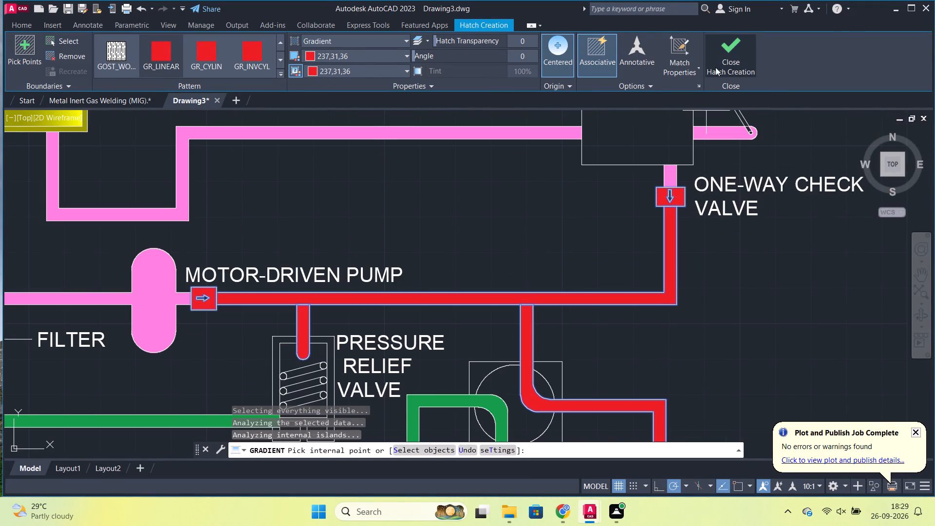
click(720, 60)
Fill the hand pump's body, its thin top bar and the bar's end circle with a gradient using orange 248,153,30 for both colours.
scroll(668, 293, down, 1)
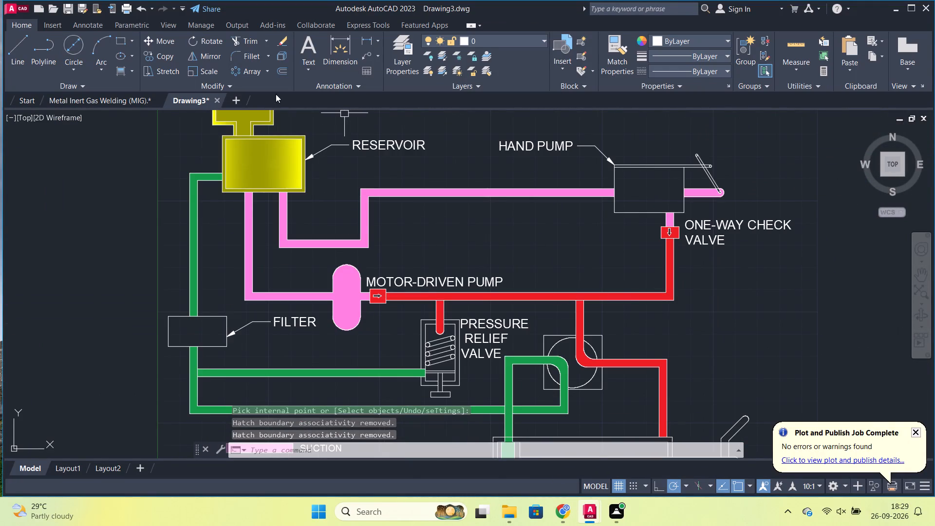
click(120, 69)
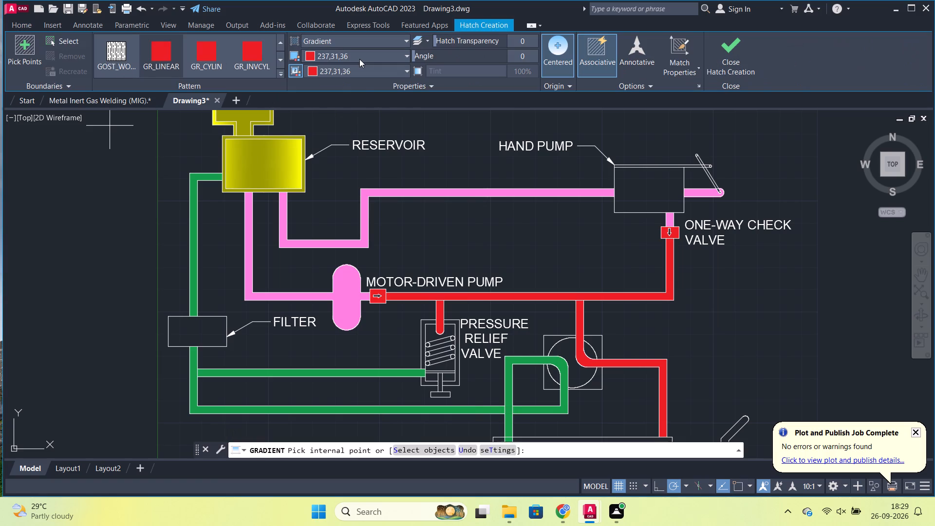
click(359, 59)
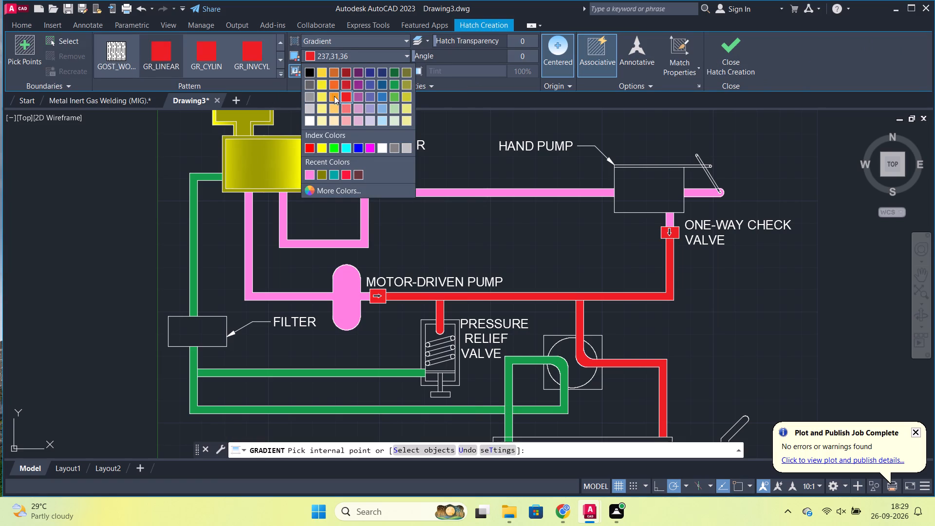
click(332, 95)
click(363, 75)
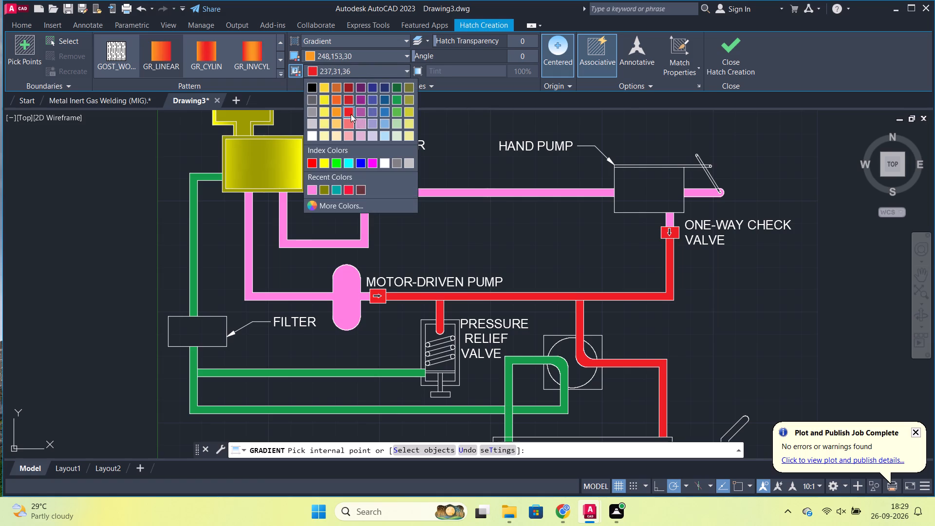
click(338, 112)
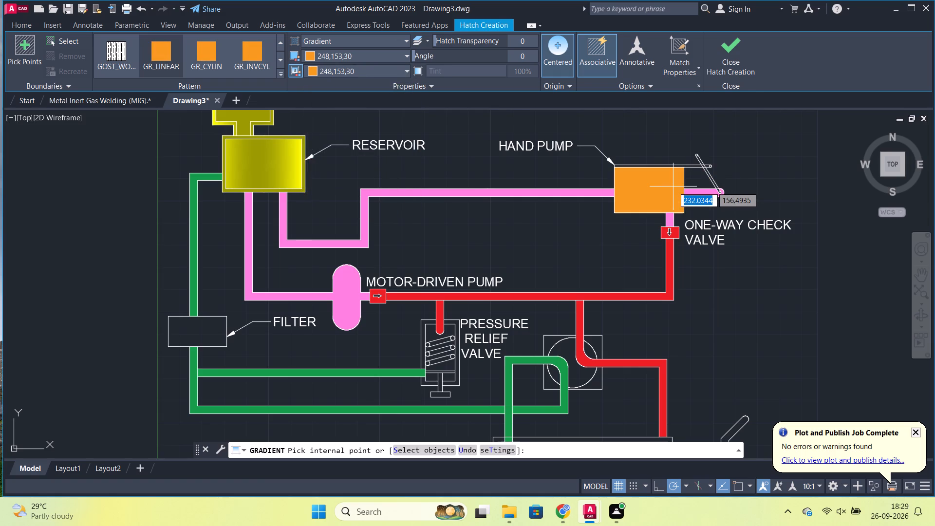
click(673, 187)
scroll(673, 187, up, 2)
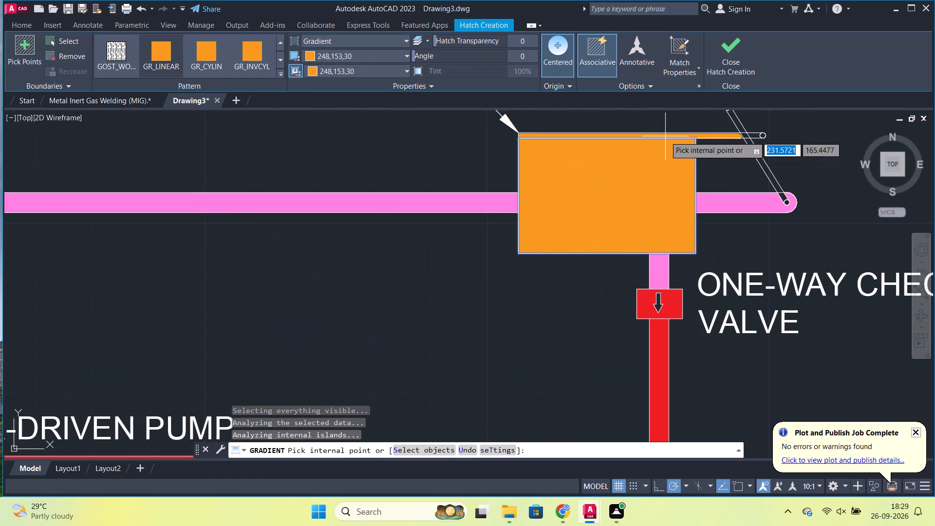
click(665, 136)
scroll(777, 134, up, 1)
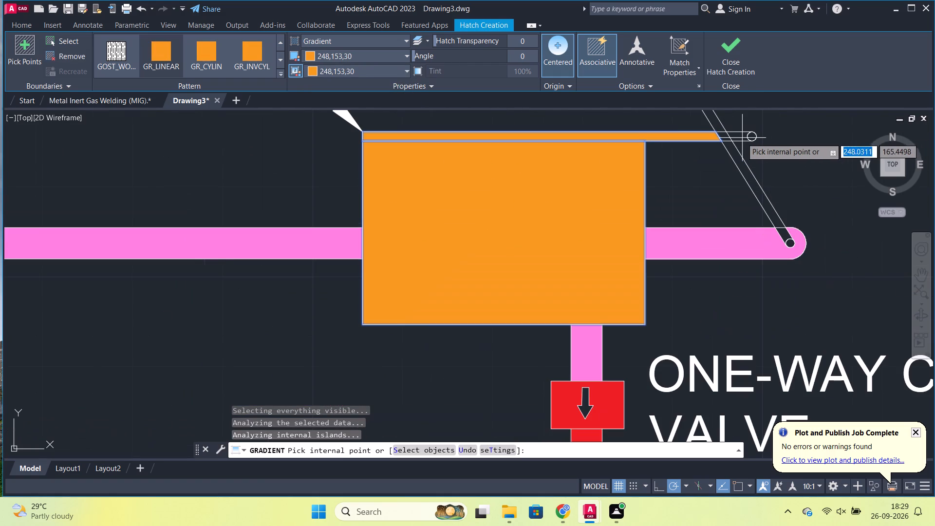
click(740, 138)
click(751, 138)
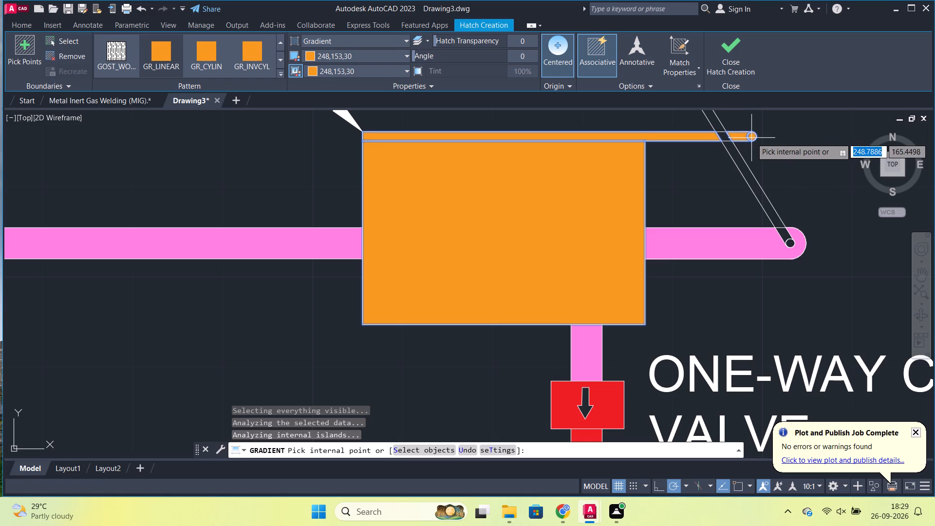
scroll(753, 138, down, 2)
click(734, 59)
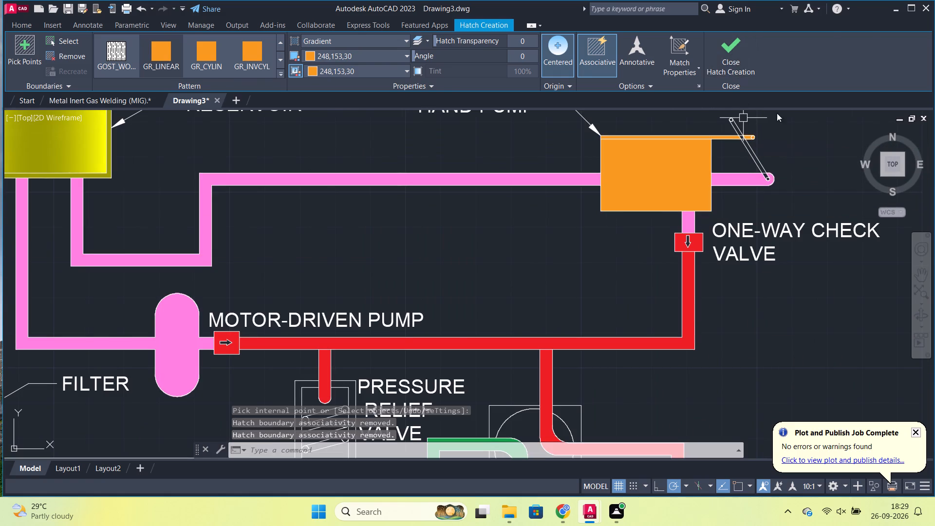
Fill the PRESSURE legend box with a gradient using red 237,31,36 for both colours.
scroll(661, 224, down, 2)
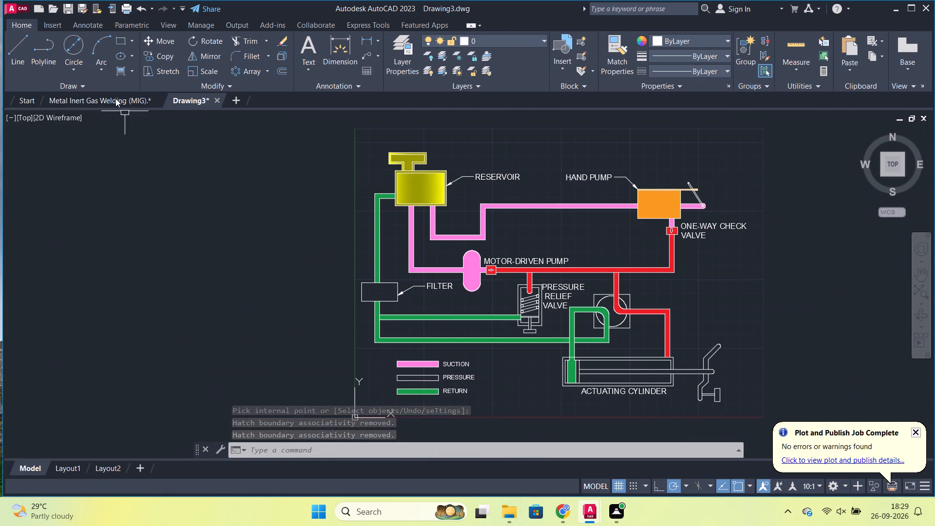
click(125, 69)
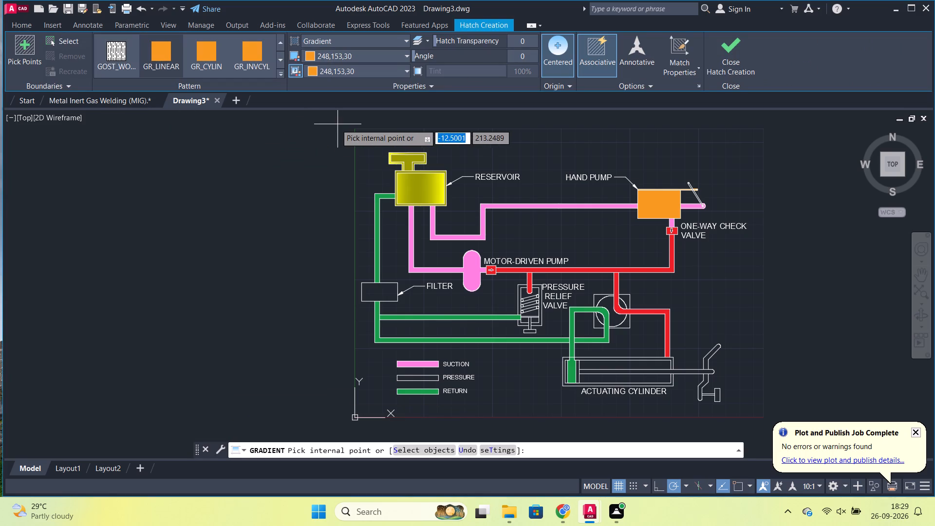
click(331, 56)
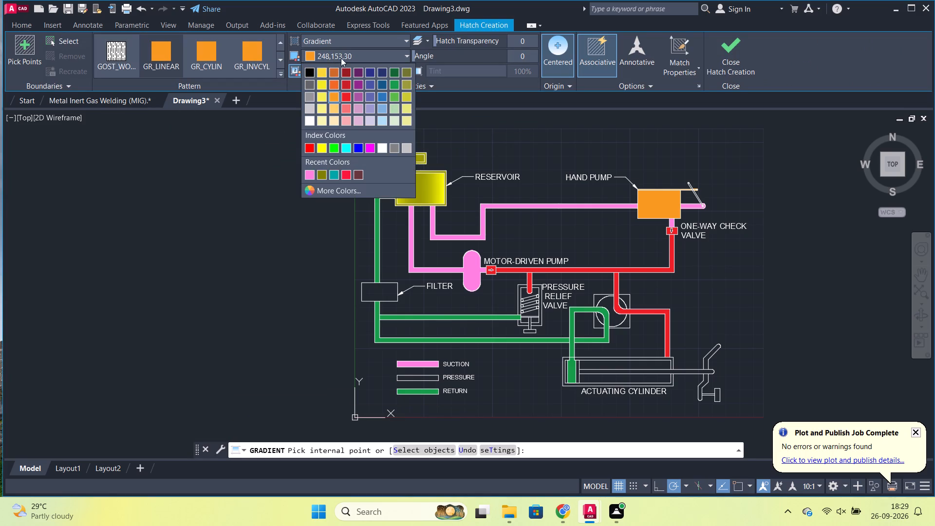
click(349, 98)
click(346, 71)
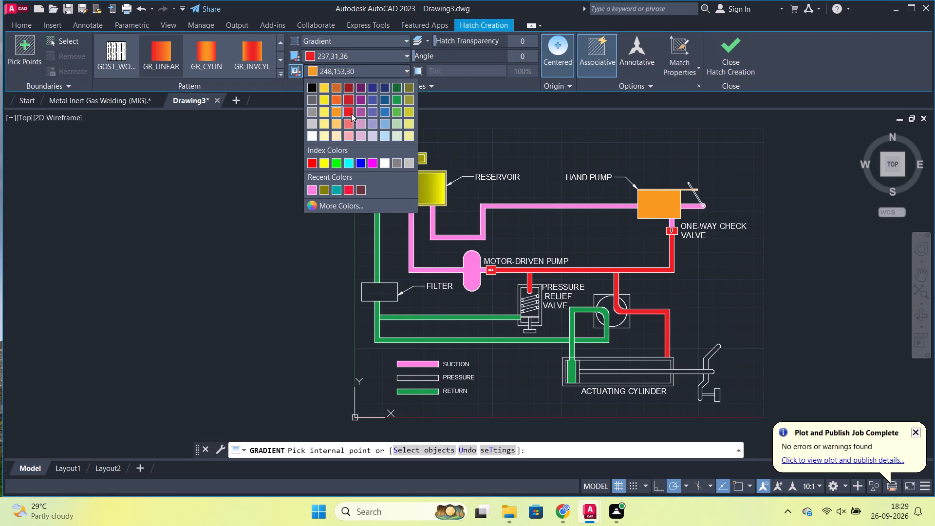
click(348, 113)
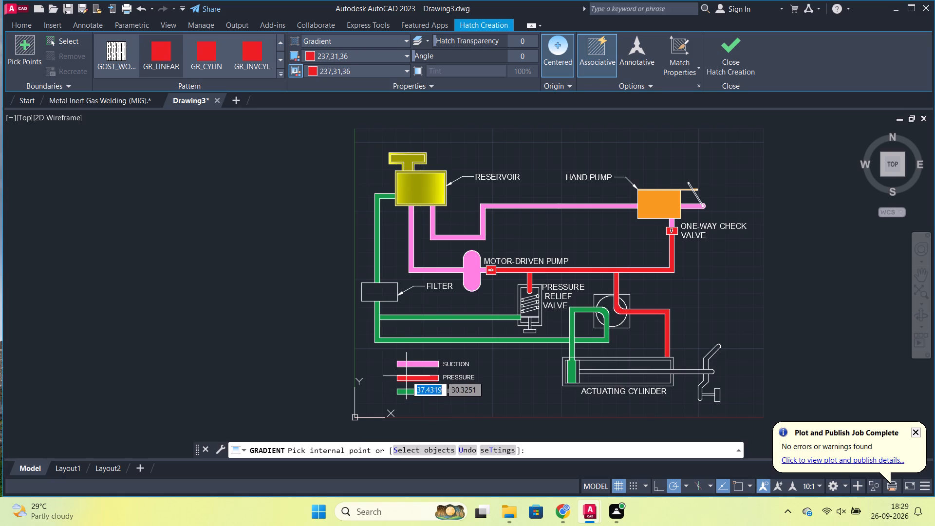
click(406, 376)
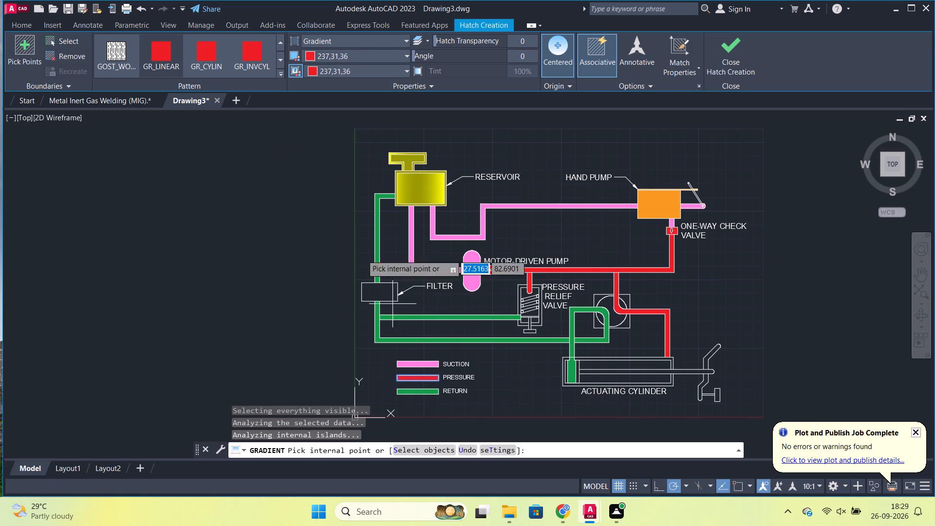
click(729, 72)
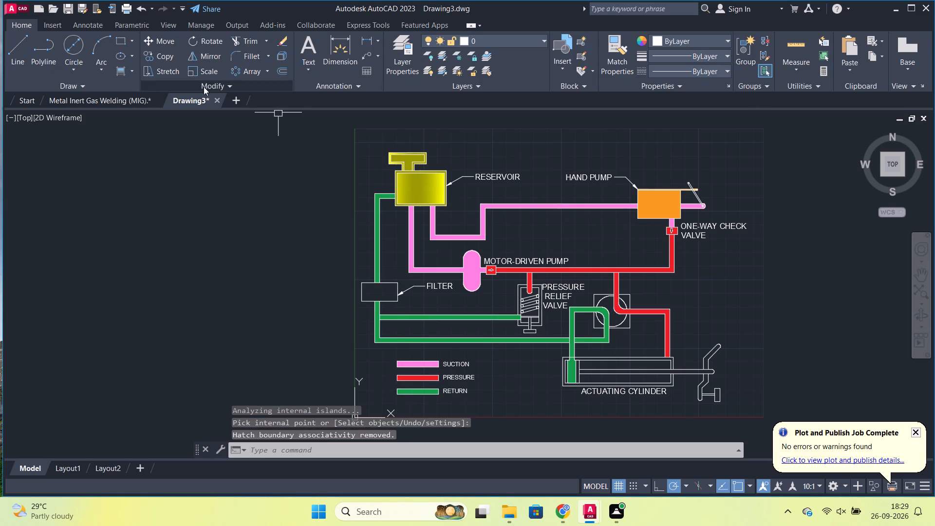
Fill the filter box with a two-colour gradient from 69,84,165 to Blue.
click(115, 70)
click(362, 54)
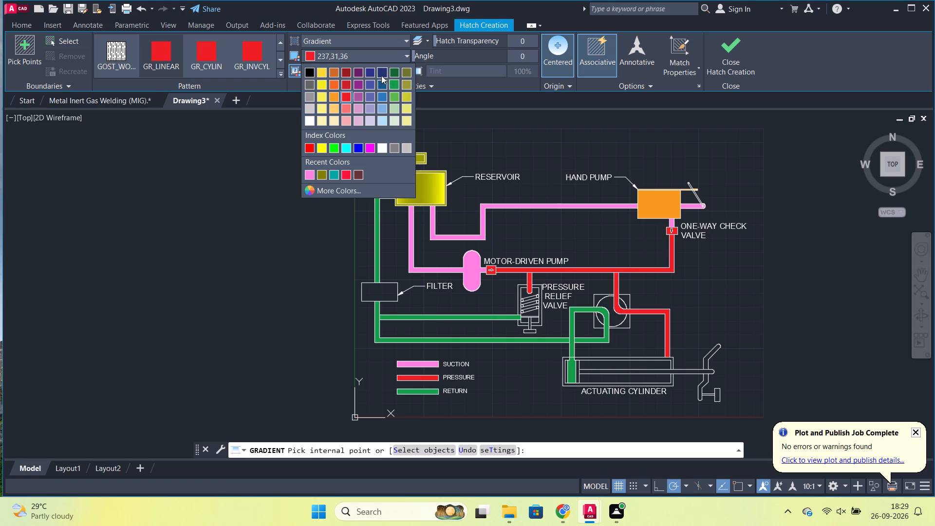
click(373, 86)
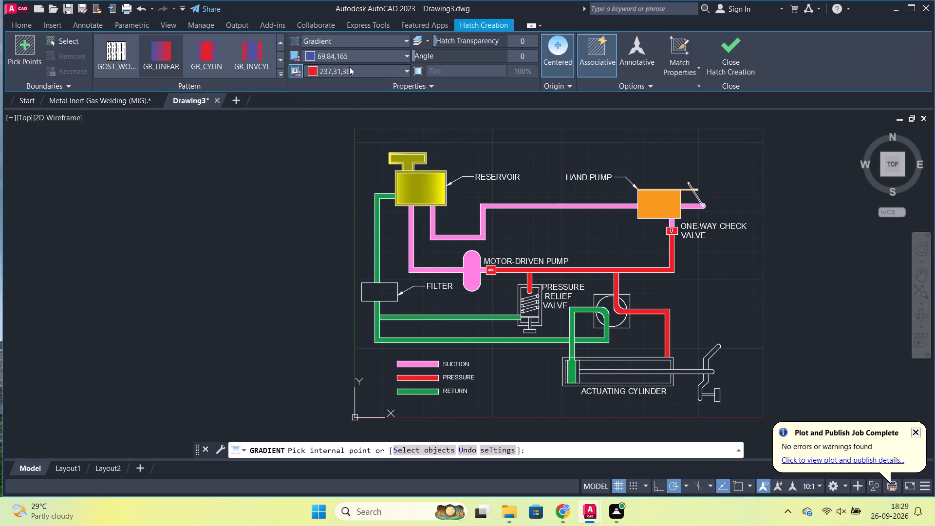
click(349, 68)
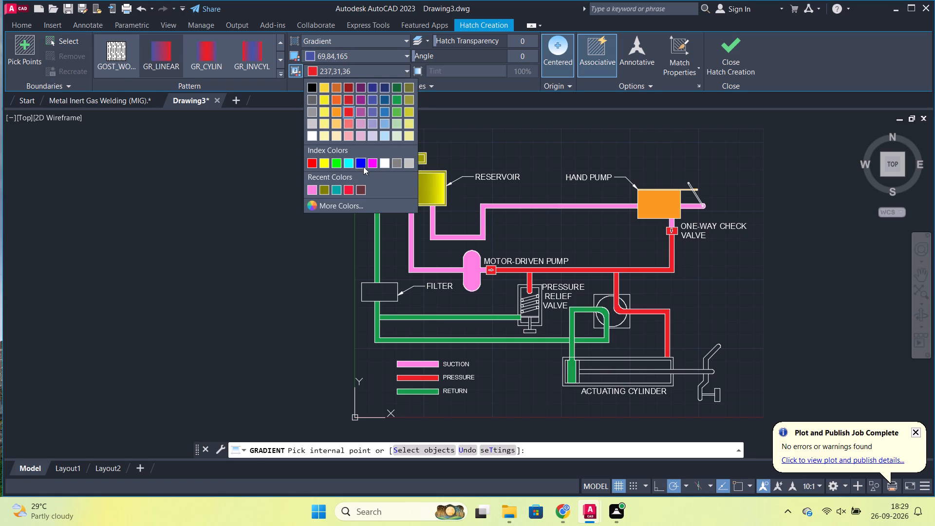
click(363, 167)
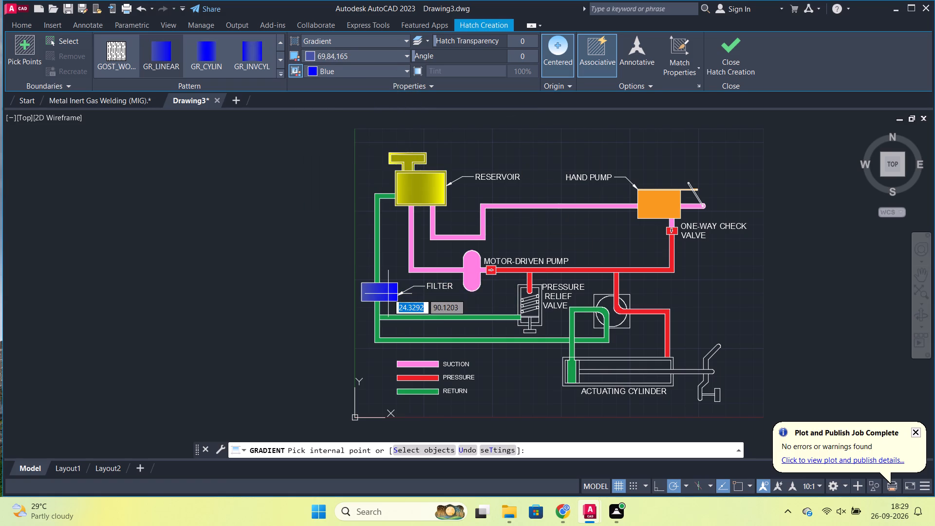
click(388, 294)
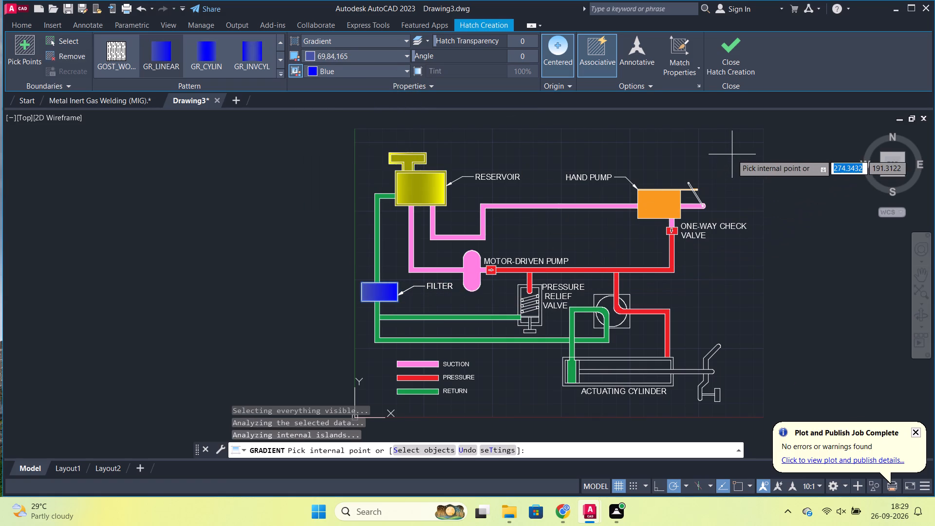
click(724, 57)
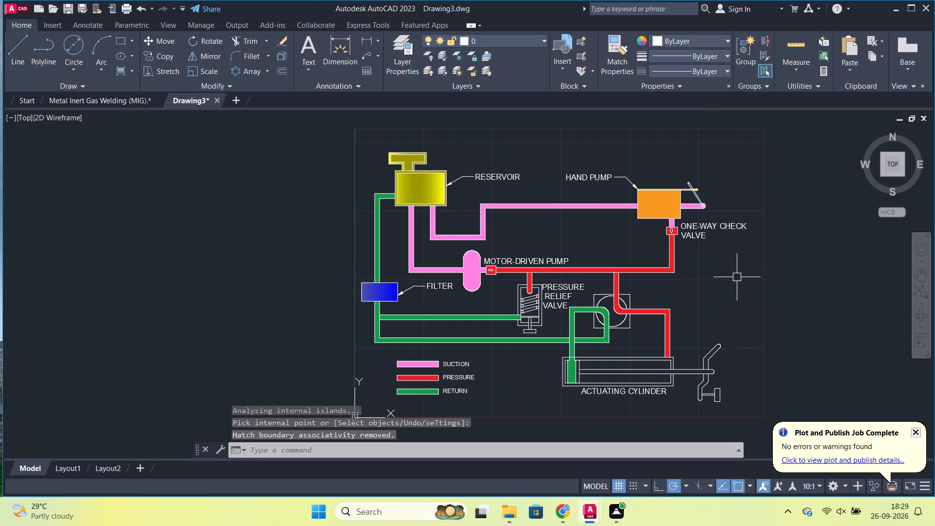
Fill the actuating cylinder's wall with a gradient using DIC 499 for both colours.
middle_drag(709, 294, 655, 225)
scroll(610, 277, up, 2)
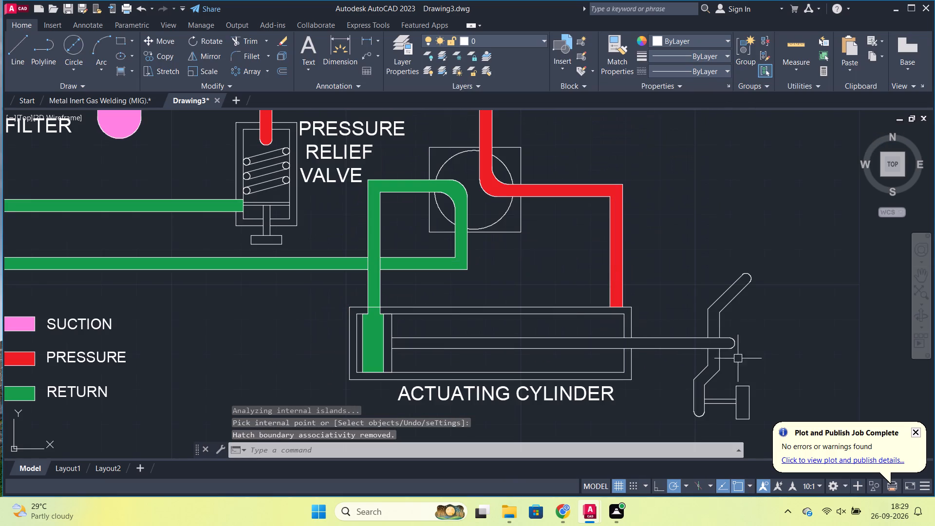
click(111, 71)
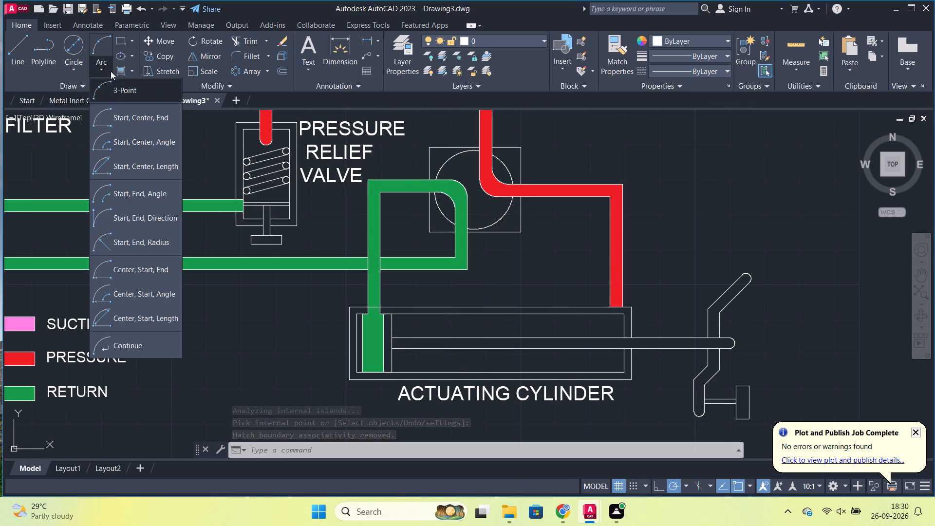
click(119, 71)
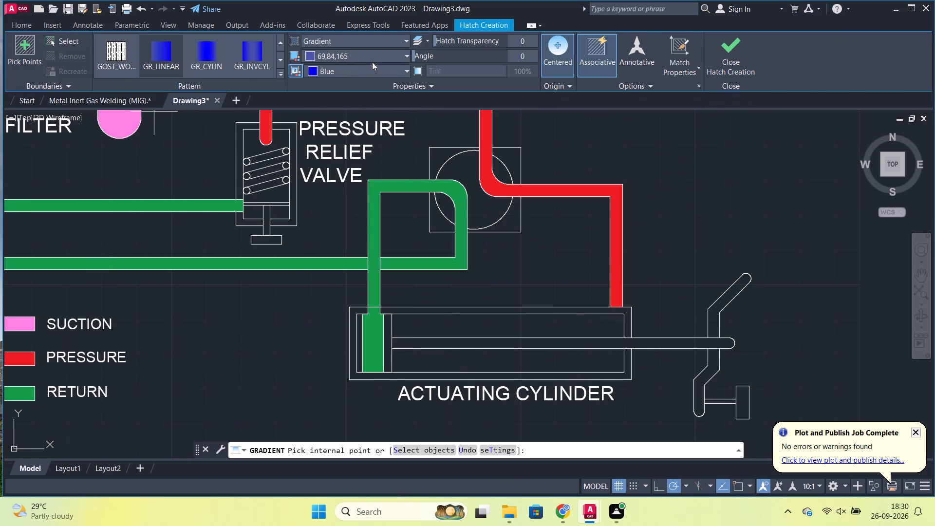
click(372, 62)
click(361, 174)
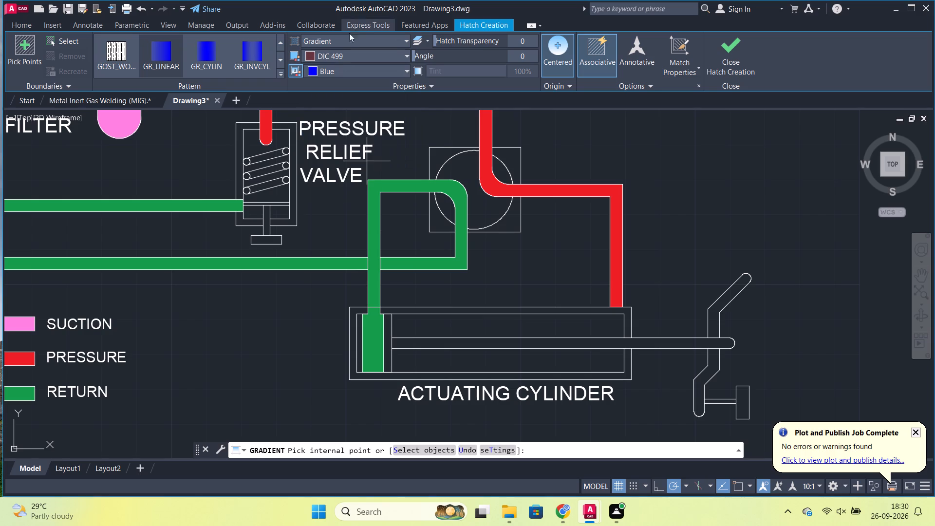
click(341, 68)
click(356, 191)
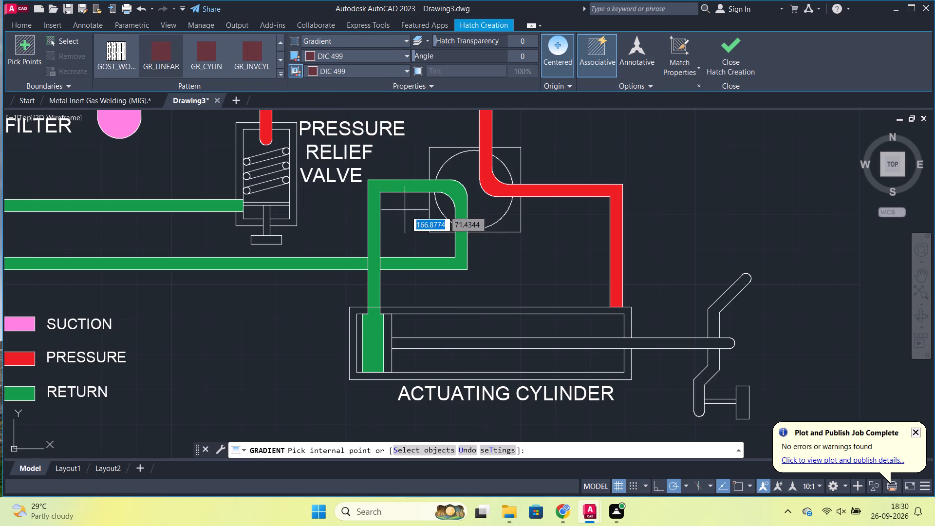
click(402, 374)
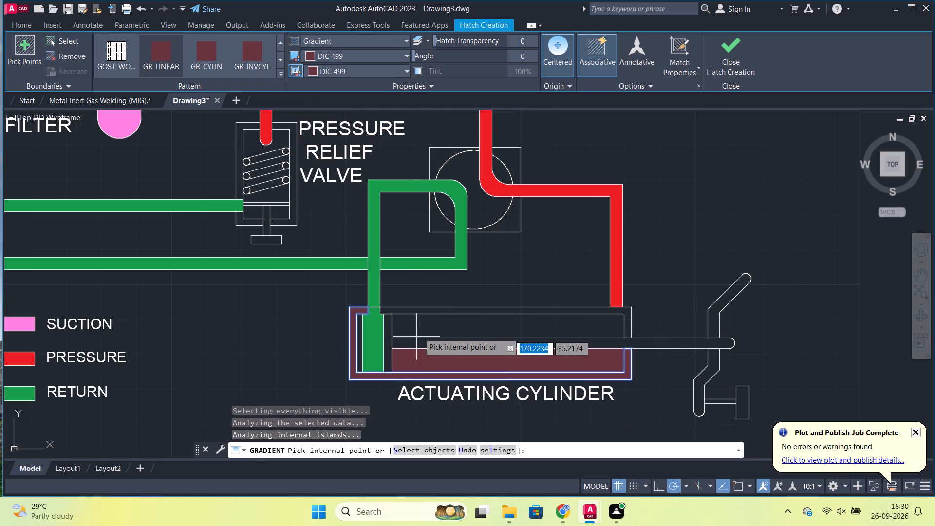
click(408, 311)
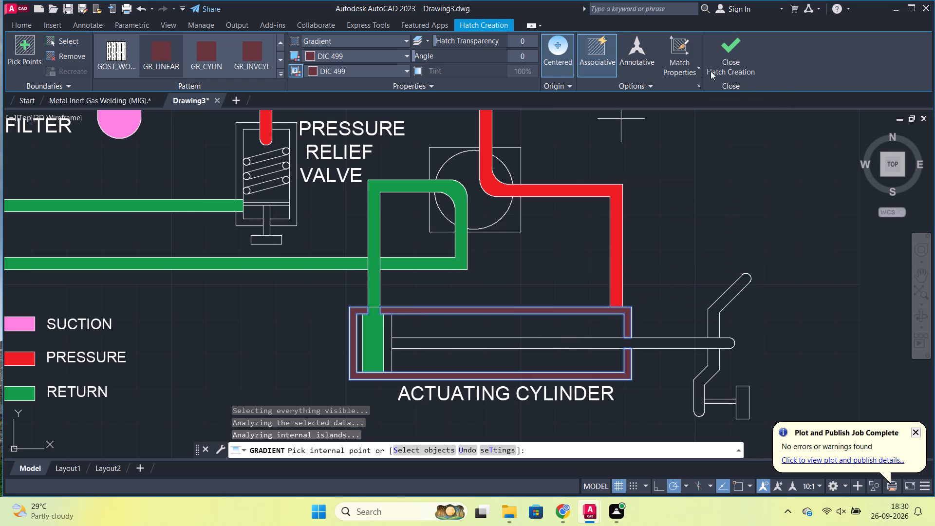
click(735, 62)
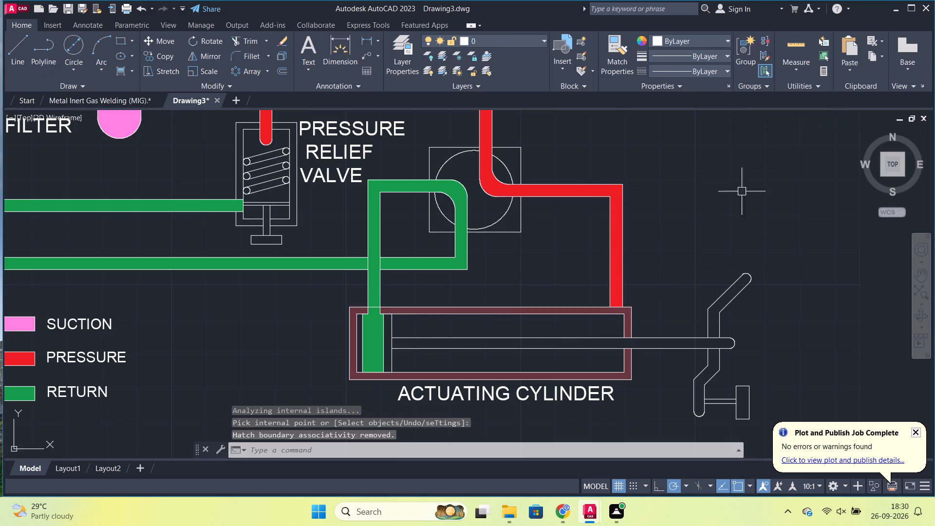
Fill the actuating cylinder's piston, its rod, and the bent lever with its end bracket with a gradient from colour 8 to 99,100,102.
click(127, 75)
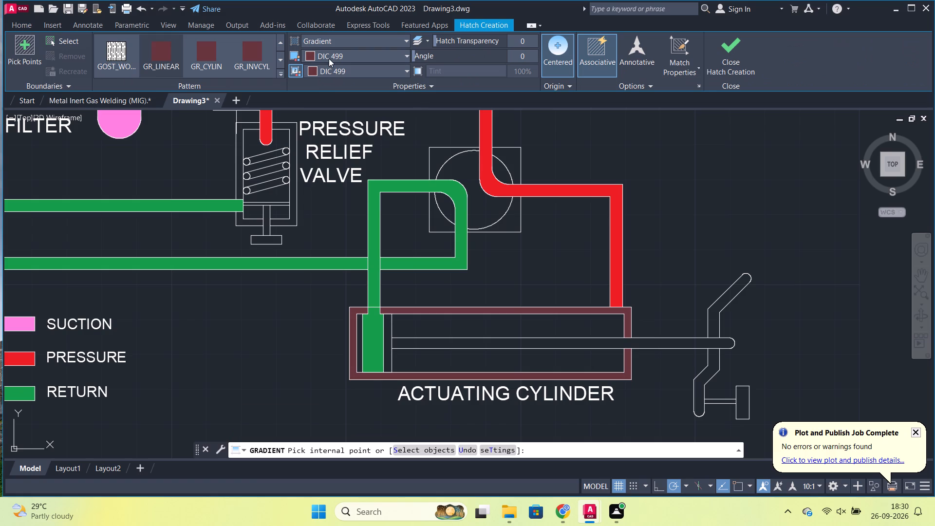
click(329, 58)
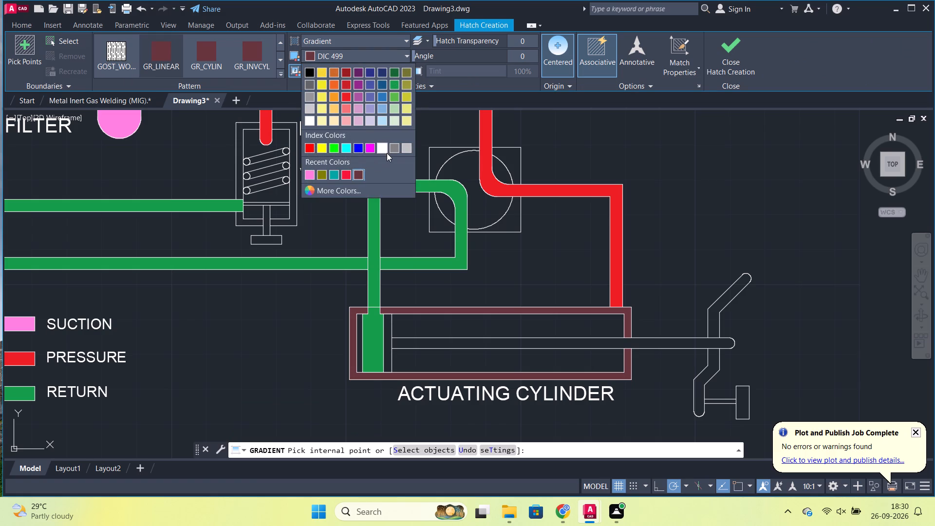
click(389, 150)
click(367, 72)
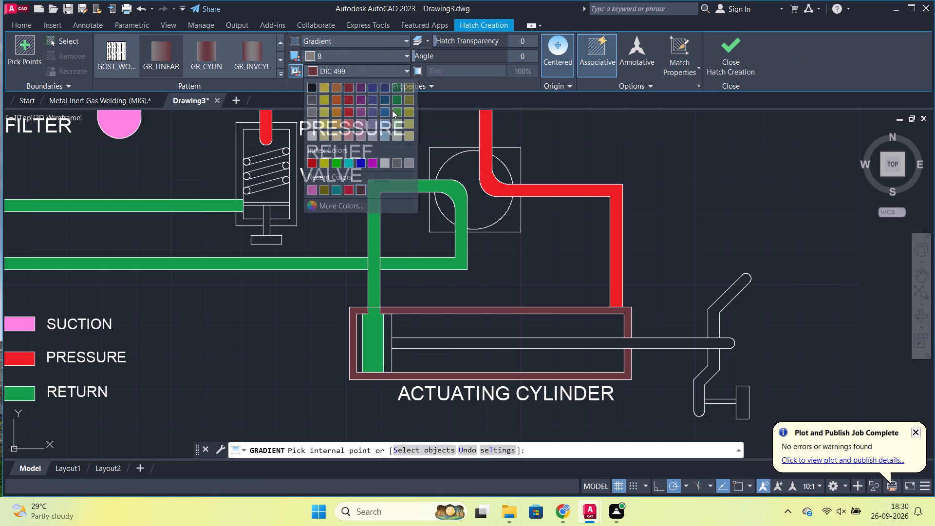
click(308, 102)
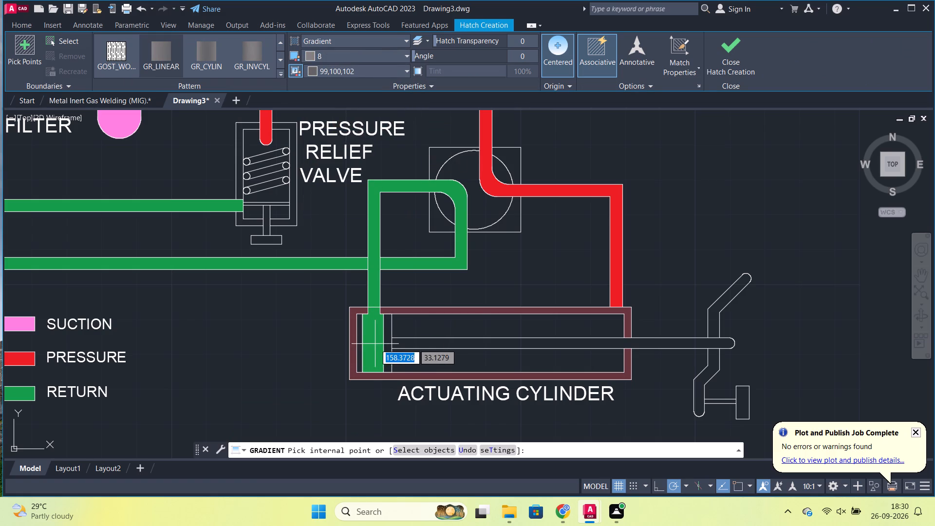
click(387, 342)
click(414, 344)
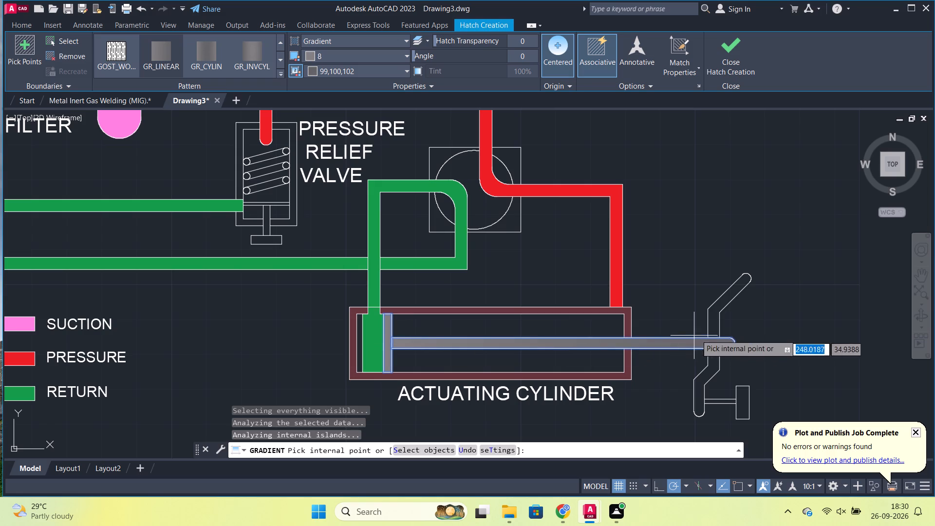
click(713, 318)
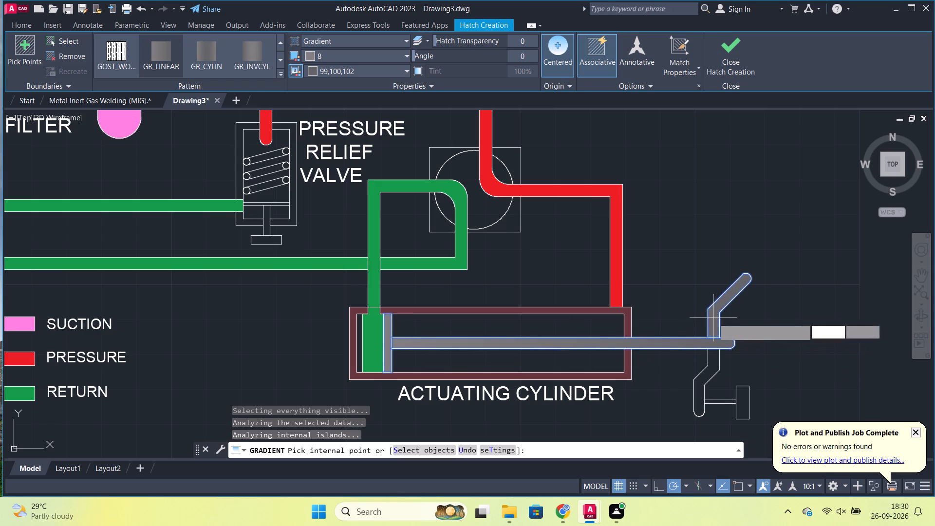
click(698, 385)
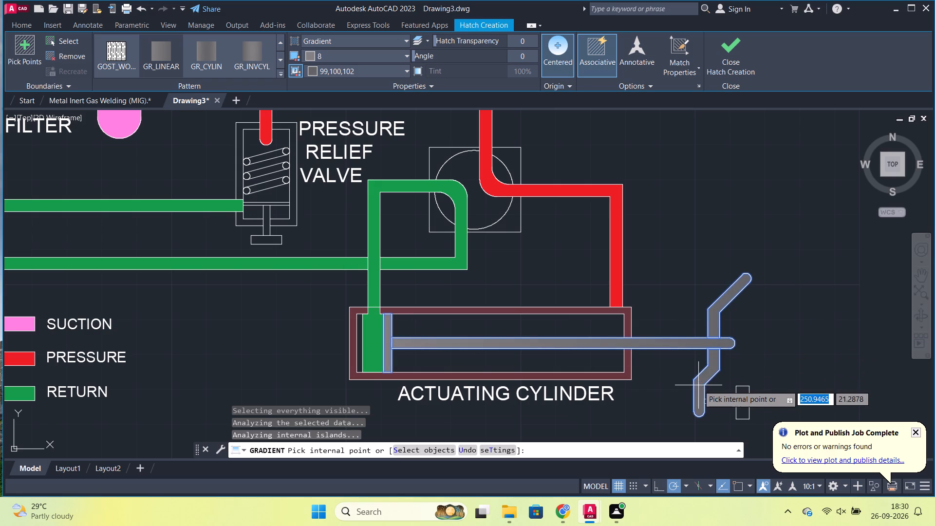
click(741, 402)
click(723, 402)
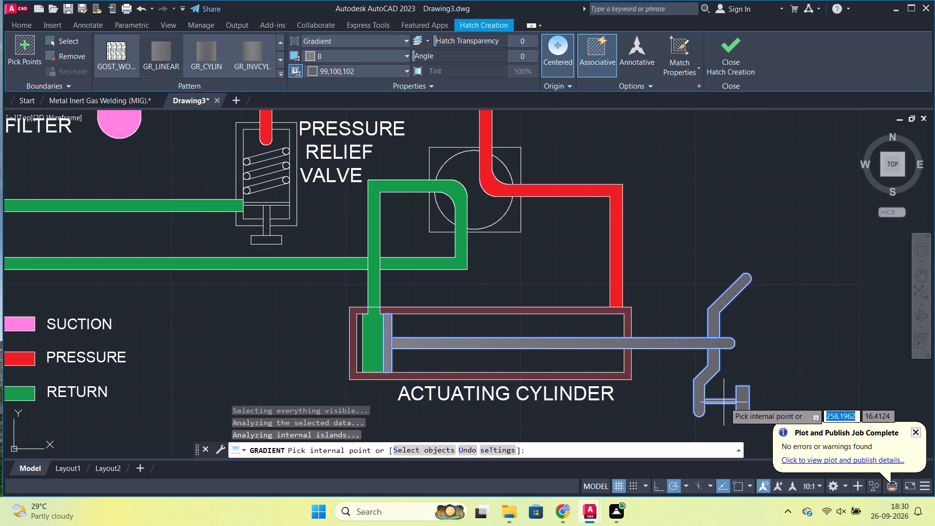
scroll(359, 371, up, 2)
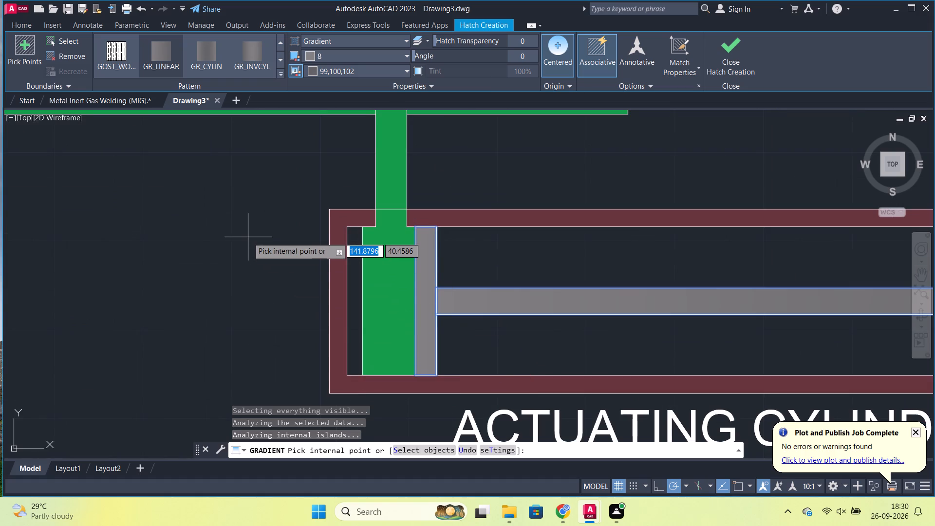
click(742, 66)
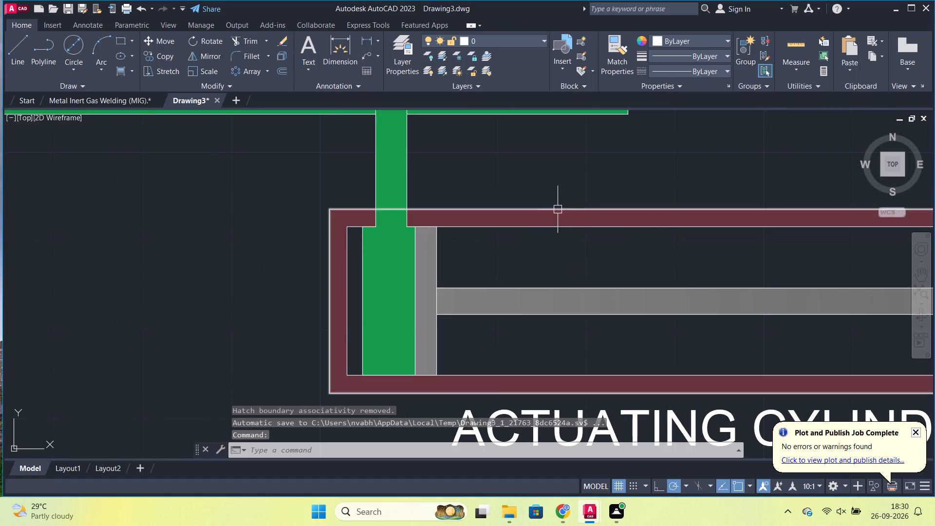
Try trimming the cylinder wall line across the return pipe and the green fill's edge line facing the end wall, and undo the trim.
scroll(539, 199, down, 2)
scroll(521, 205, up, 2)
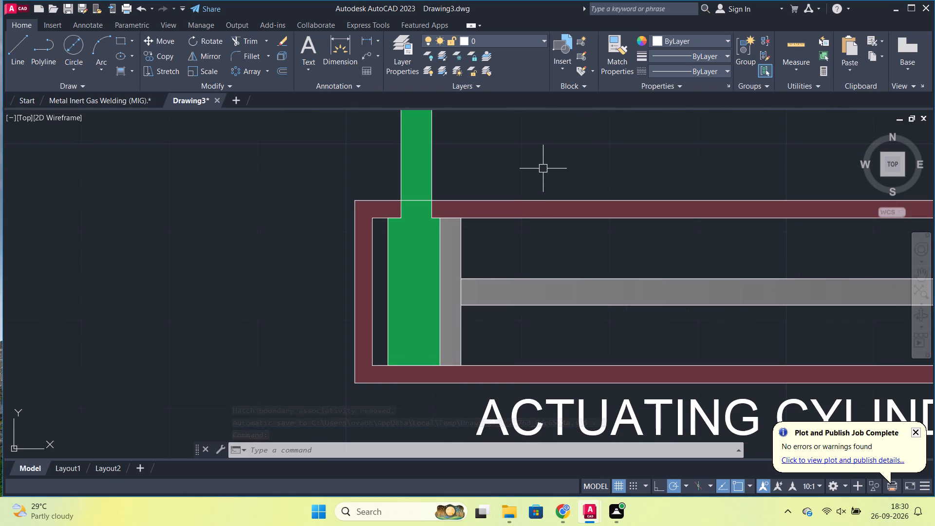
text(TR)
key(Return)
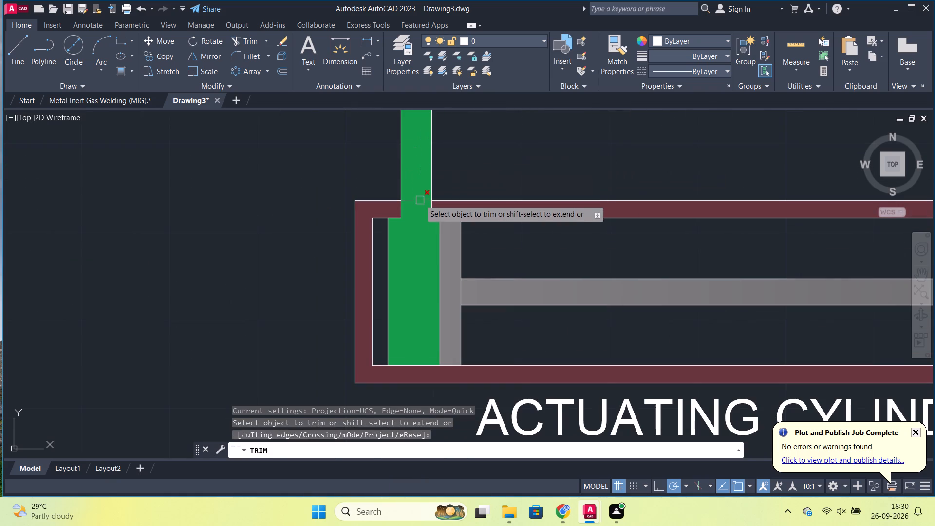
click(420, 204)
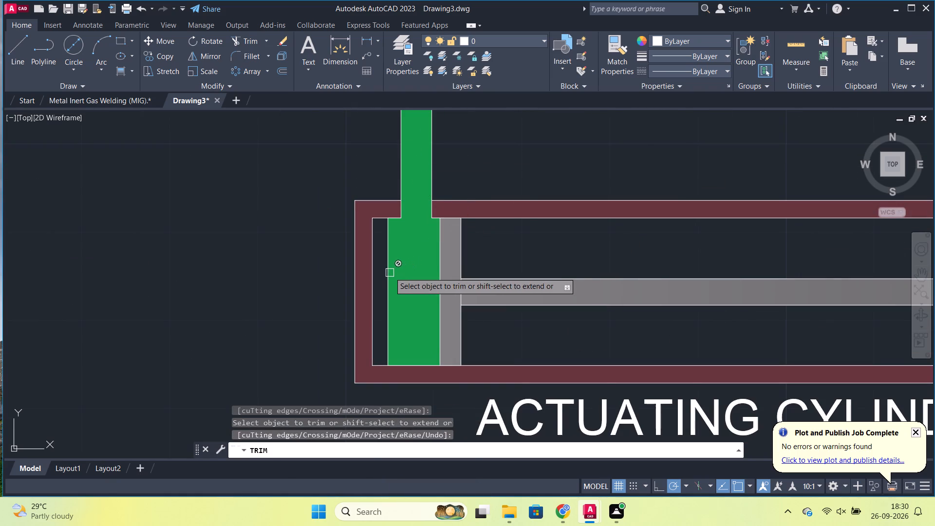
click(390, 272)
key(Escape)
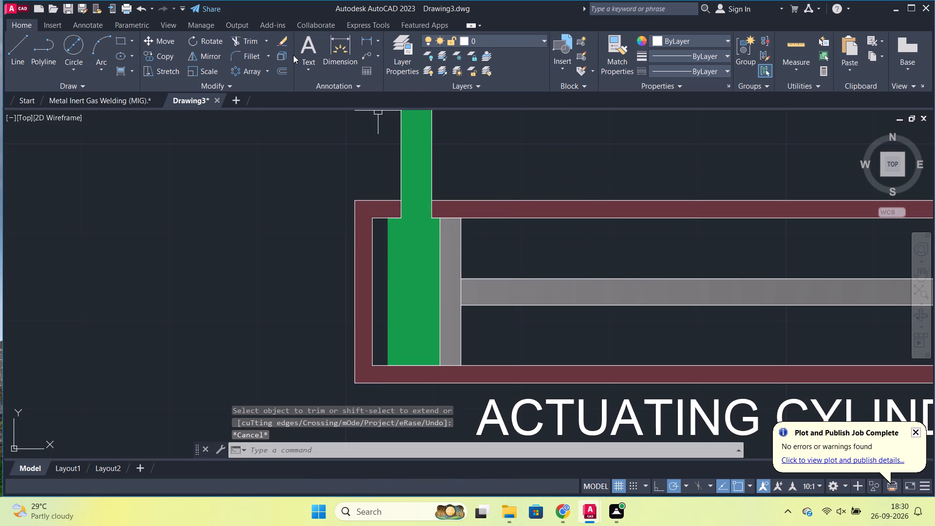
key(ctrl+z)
Trim only the cylinder's outer wall line where it crosses the green return pipe.
text(TR)
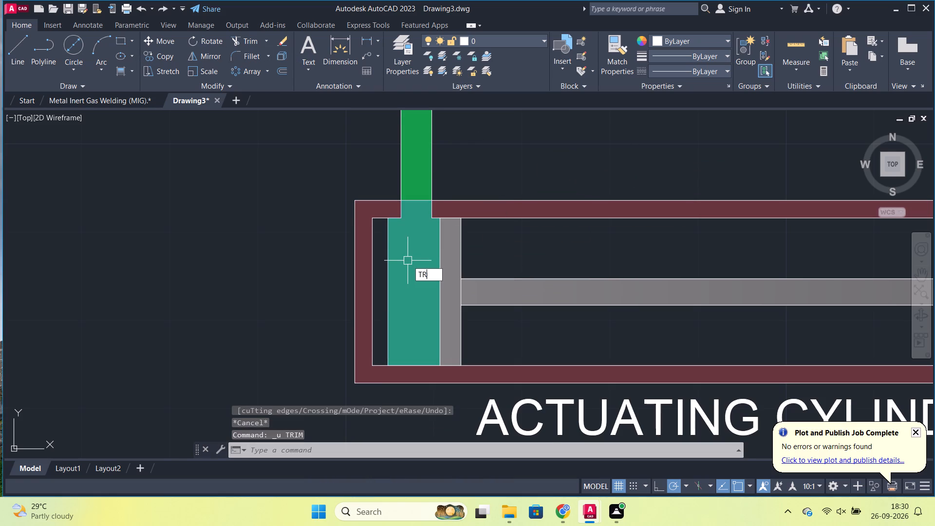
key(Return)
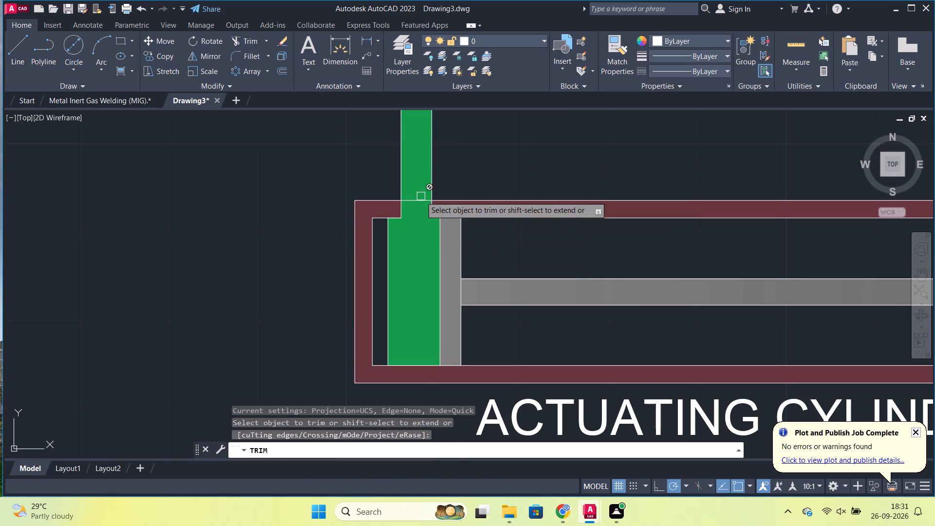
click(421, 198)
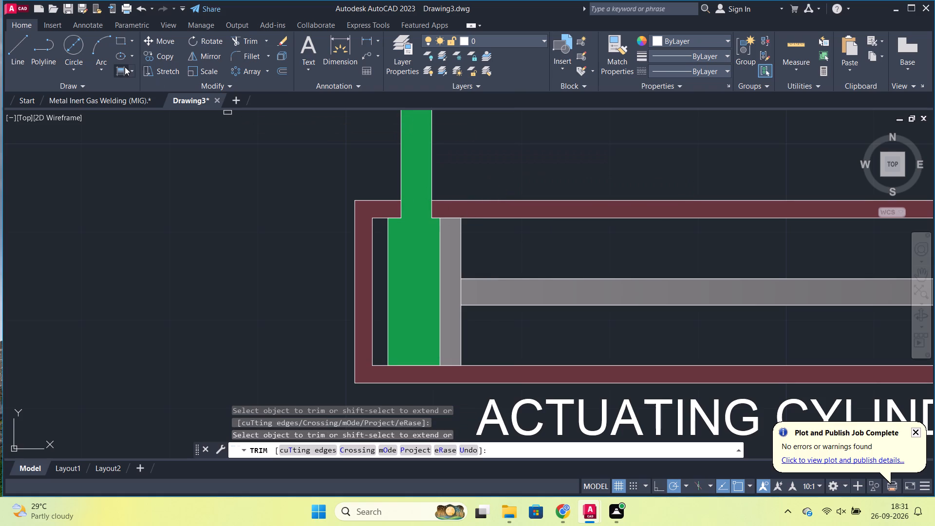
Fill the narrow strip between the cylinder's end wall and the green area with a gradient using green 19,155,72 for both colours.
click(125, 67)
click(384, 56)
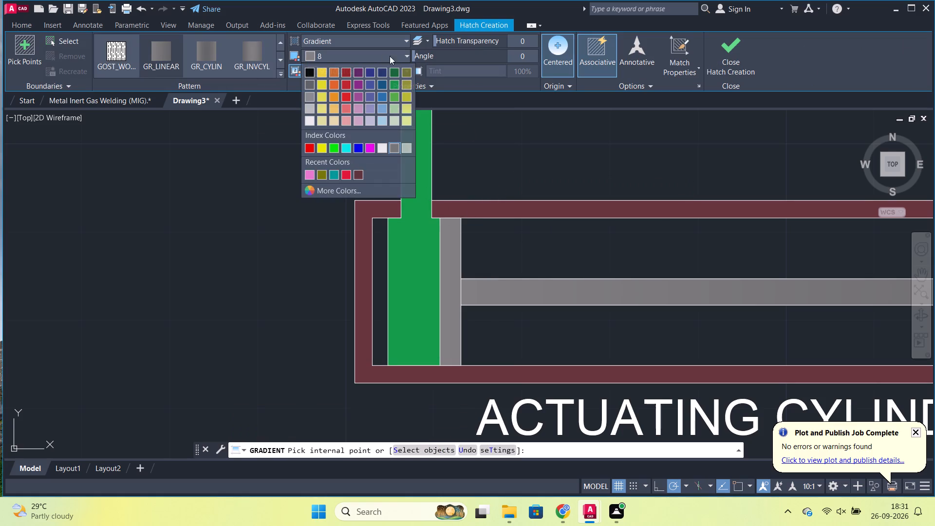
click(397, 85)
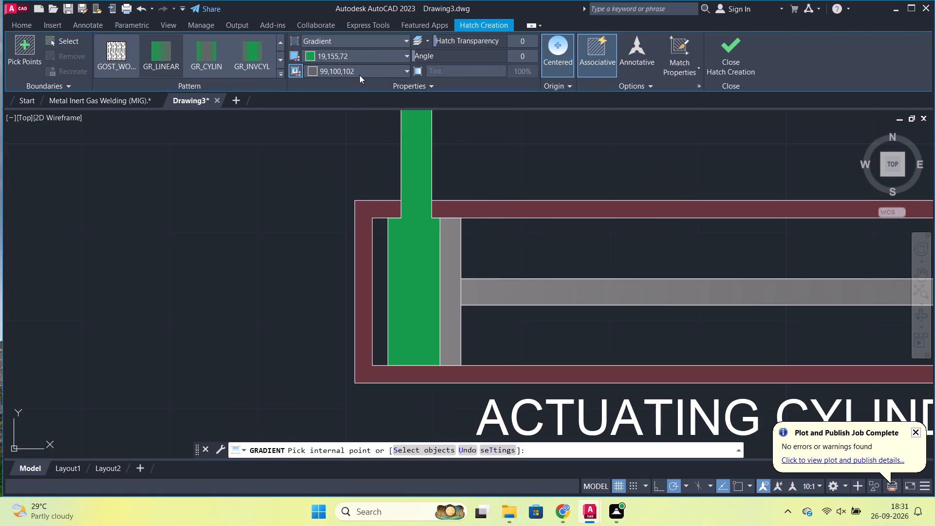
click(359, 75)
click(395, 99)
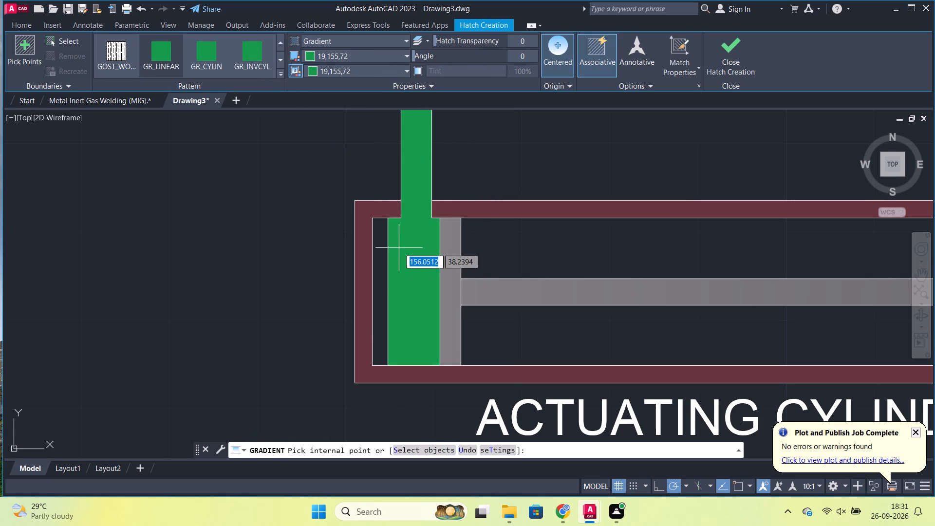
click(384, 271)
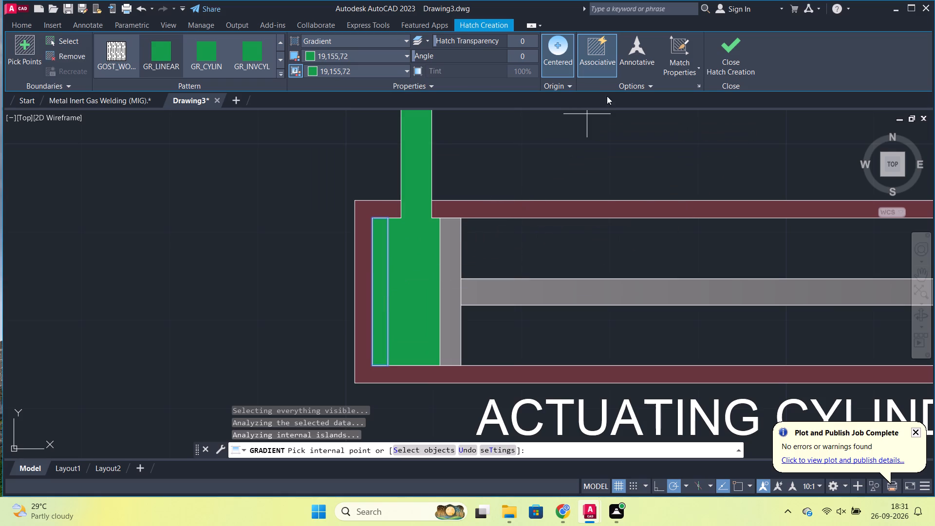
click(711, 55)
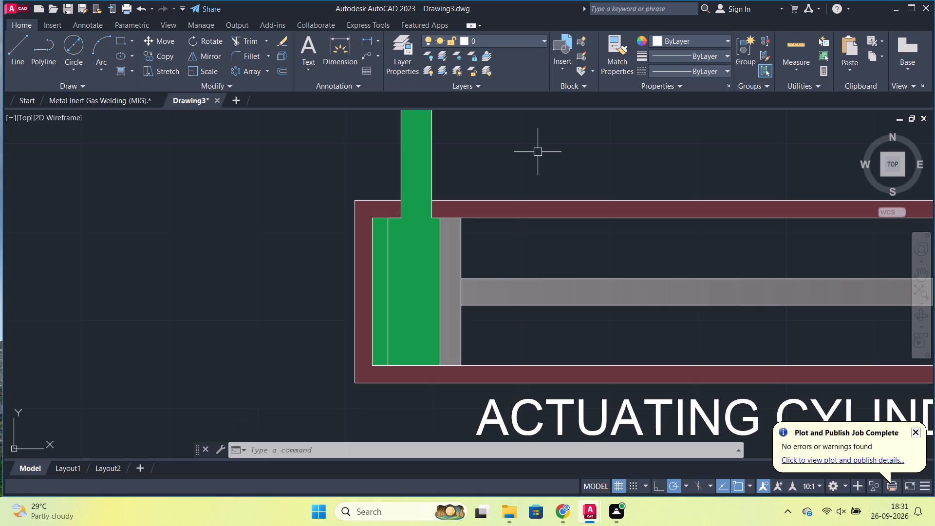
Trim away the dividing line between the two green fills inside the actuating cylinder.
scroll(538, 152, down, 2)
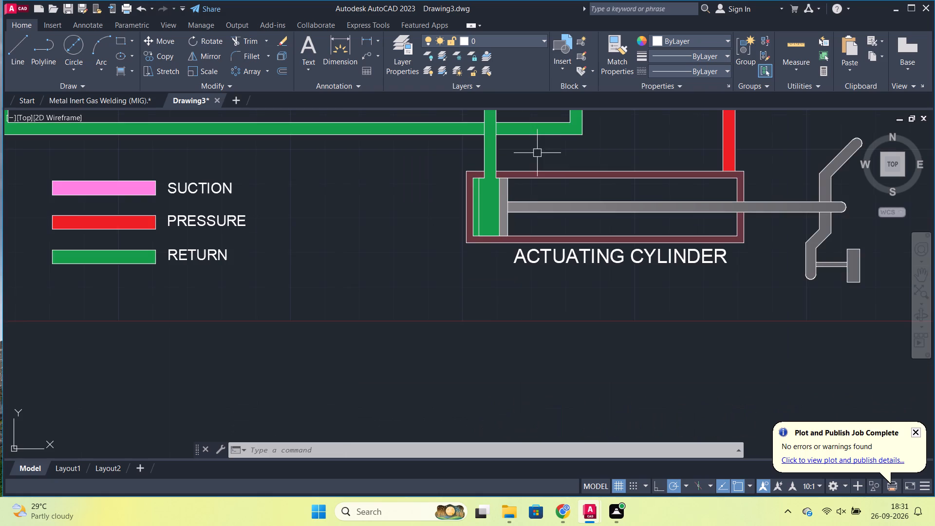
text(TR)
key(Return)
click(483, 218)
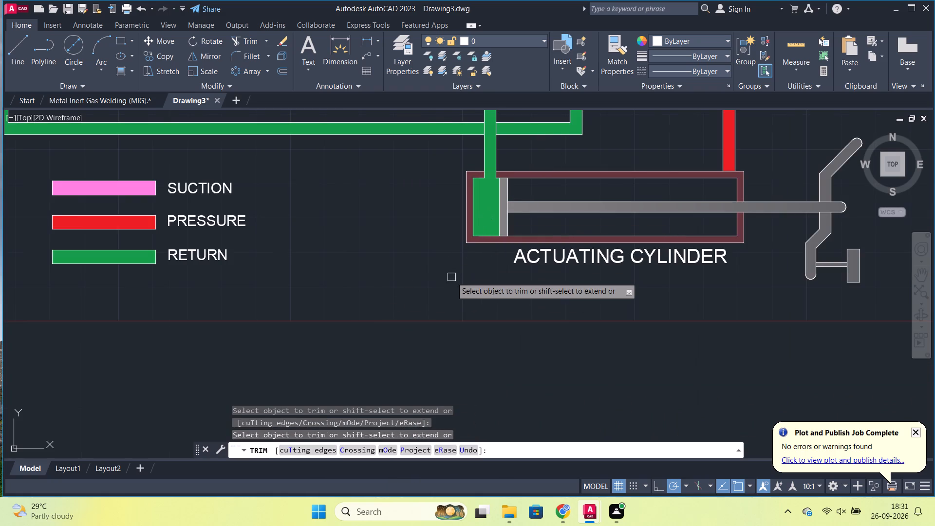
scroll(451, 277, down, 1)
scroll(431, 280, up, 1)
middle_drag(437, 280, 447, 323)
scroll(440, 283, down, 1)
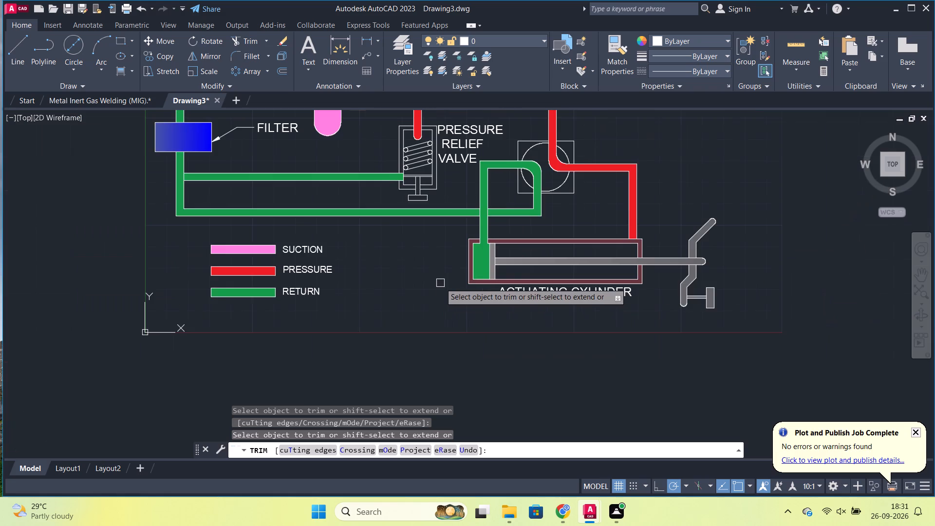
middle_drag(399, 276, 439, 317)
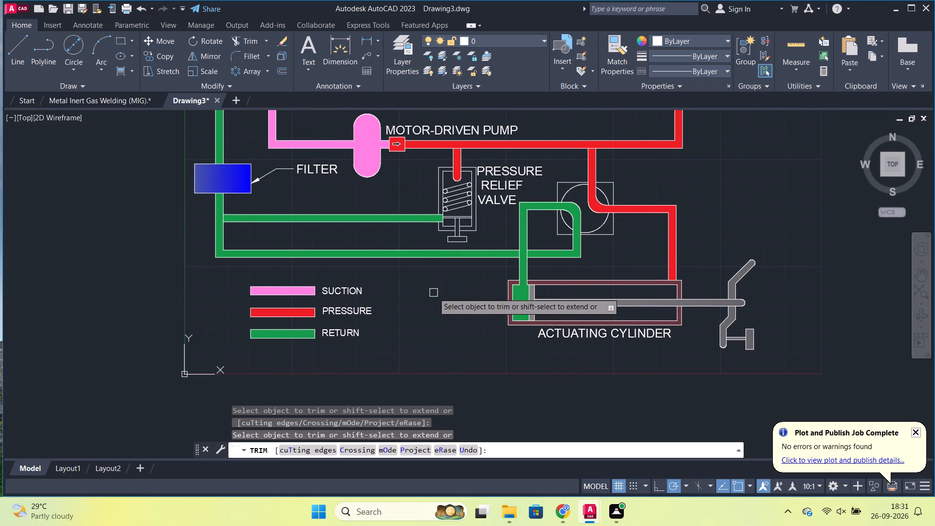
Fill the three slanted spring coils of the pressure relief valve with a gradient using dark red 153,27,30 for both colours.
key(Escape)
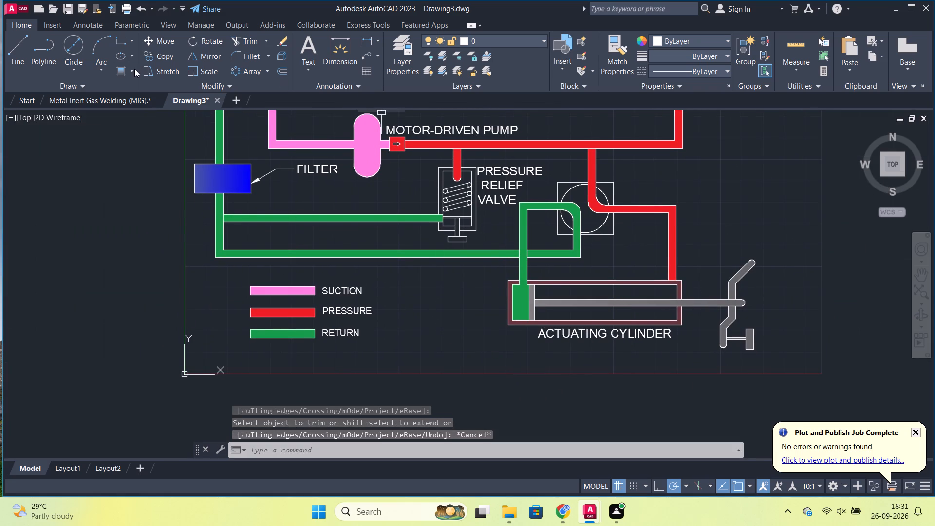
click(134, 69)
click(136, 116)
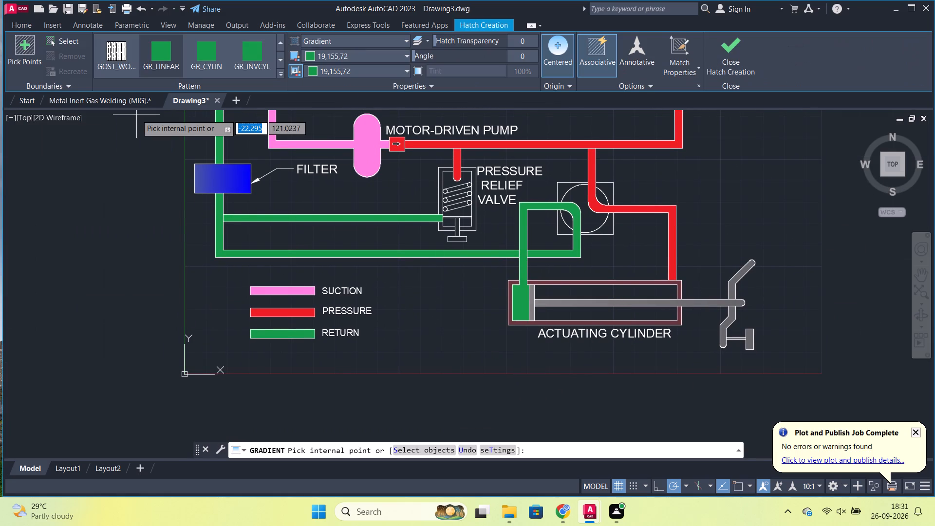
click(400, 49)
click(397, 52)
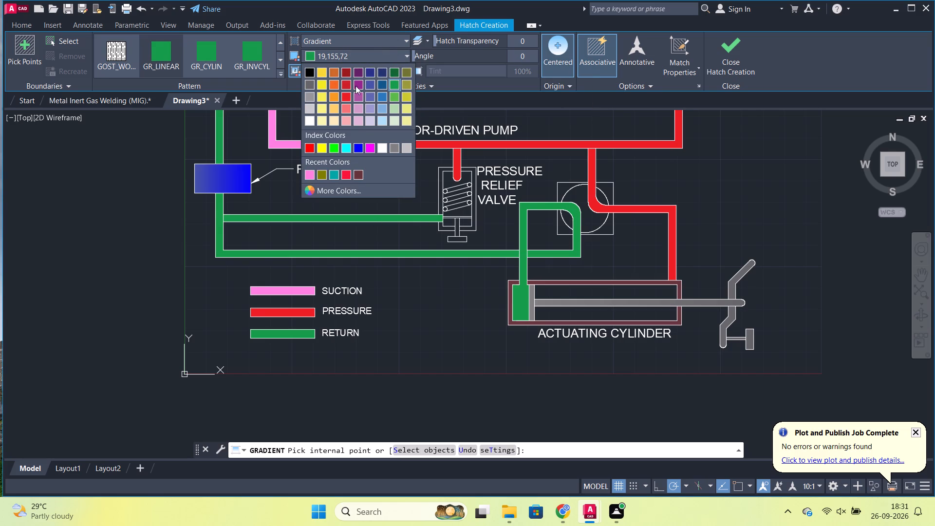
click(349, 67)
click(349, 67)
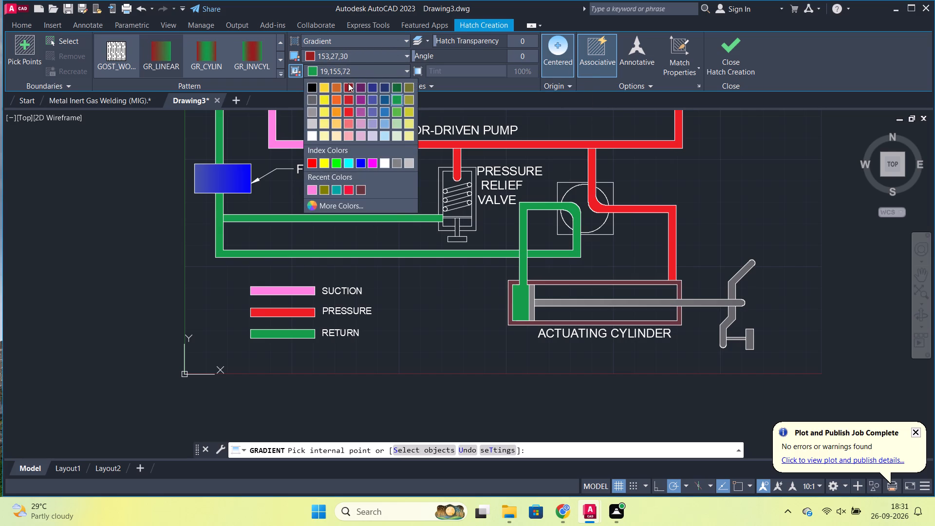
click(347, 86)
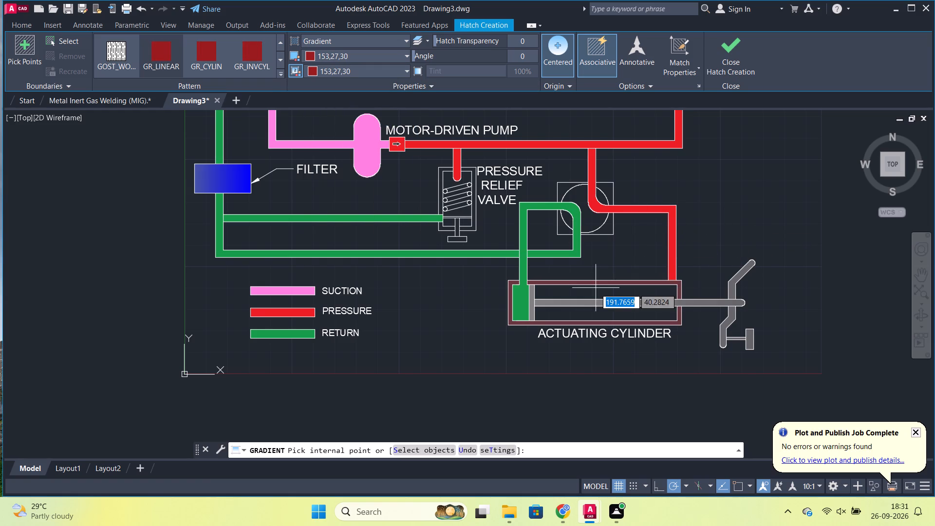
scroll(462, 183, up, 1)
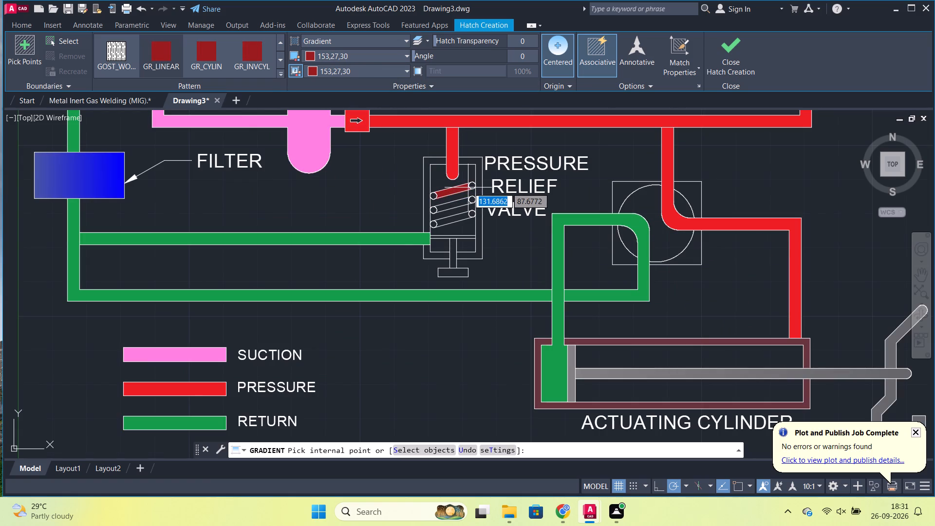
click(468, 188)
click(464, 205)
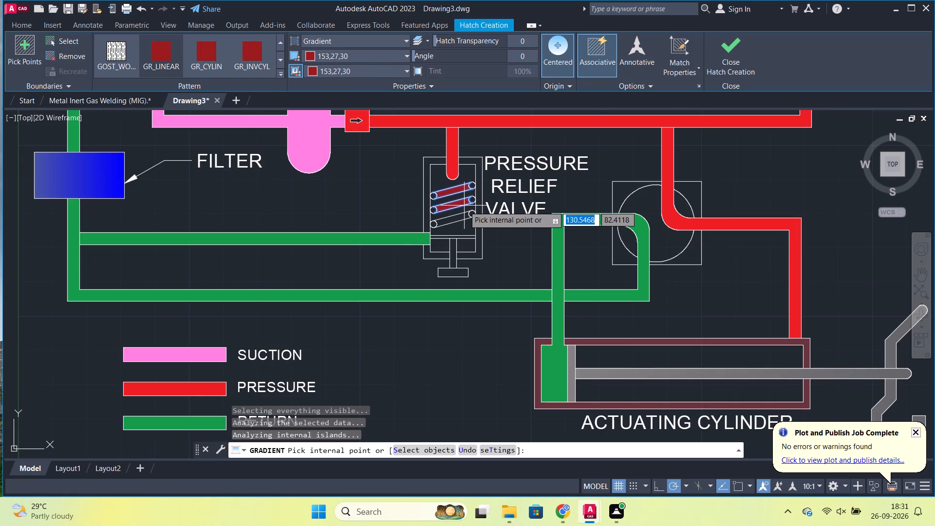
click(457, 220)
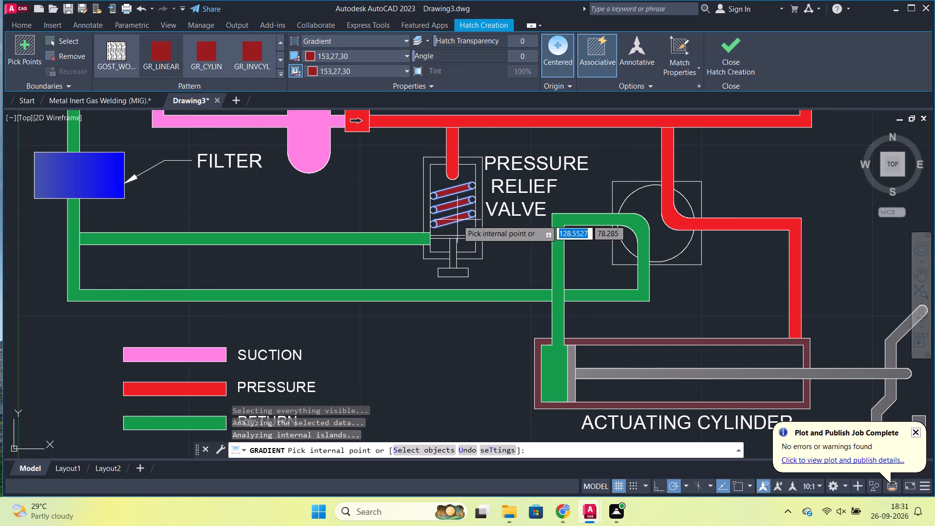
Fill the four corner areas between the square and the circle of the valve above the actuating cylinder with the same dark red gradient.
click(689, 201)
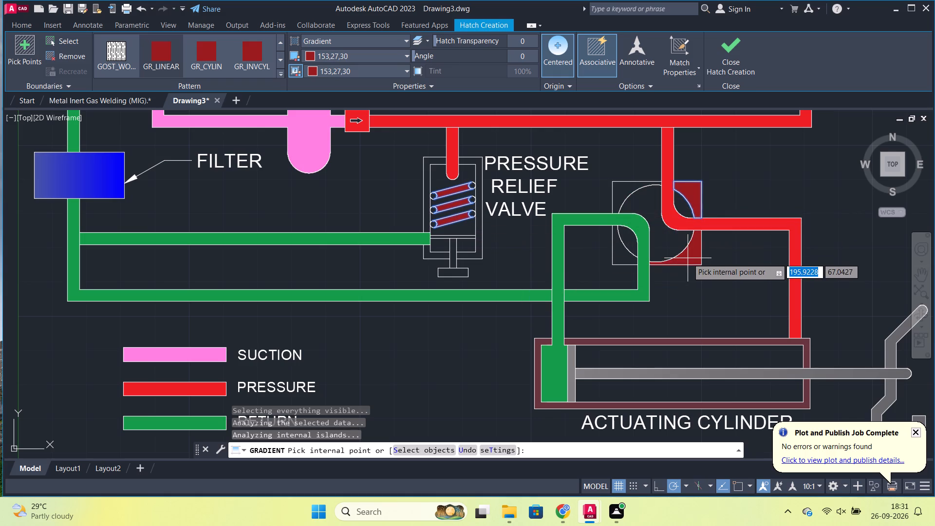
click(688, 258)
click(621, 261)
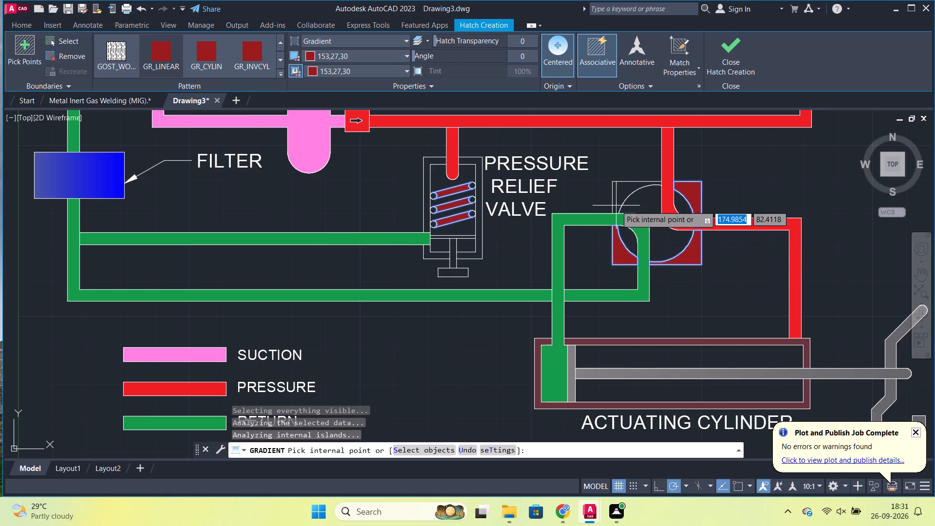
click(619, 200)
click(720, 68)
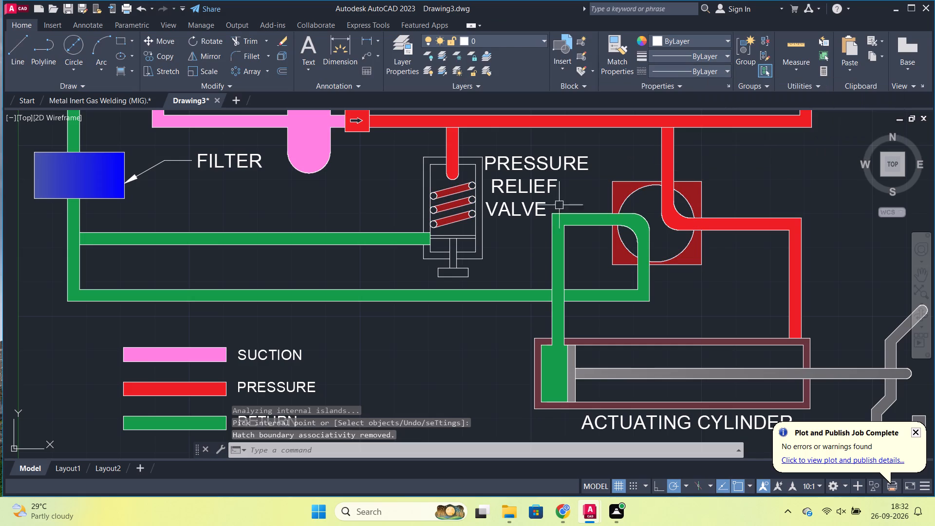
Fill the pressure relief valve's housing wall sections with a gradient using colour 54 for both colours.
click(117, 74)
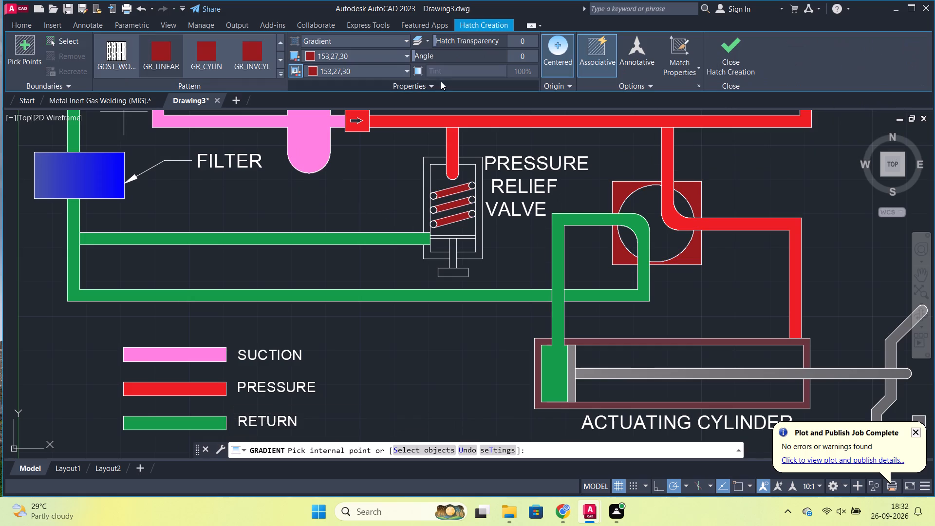
click(353, 50)
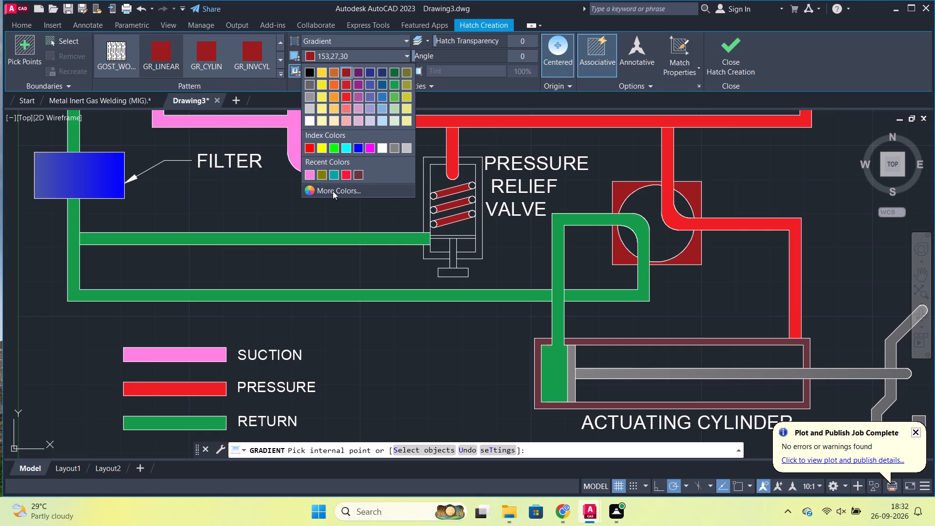
click(323, 171)
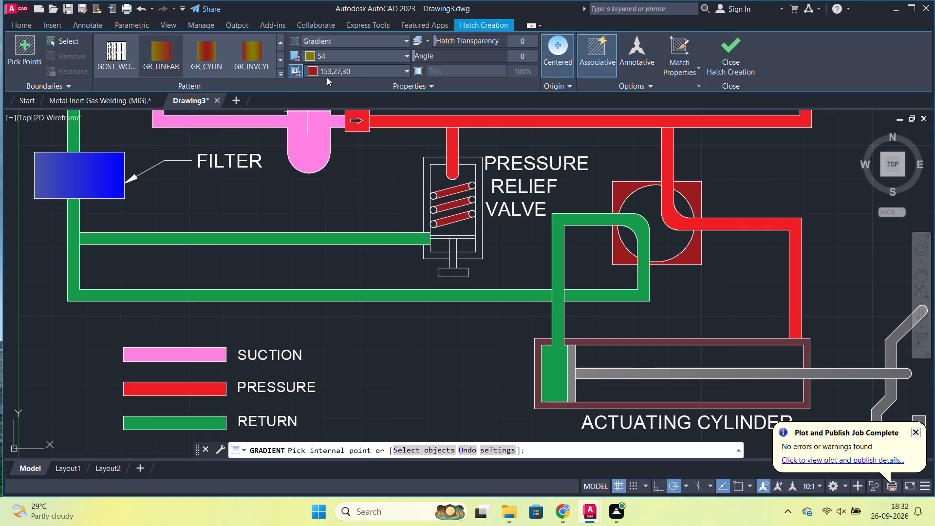
click(327, 77)
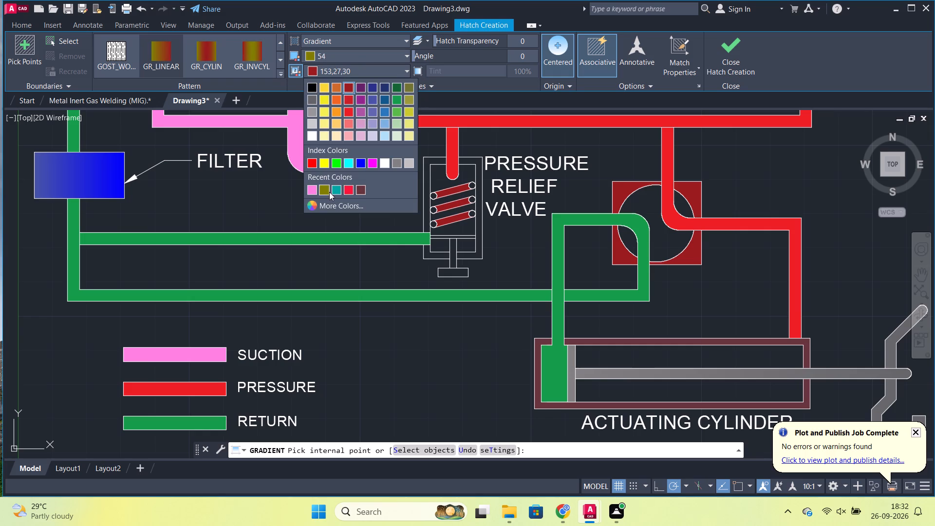
click(329, 192)
click(478, 251)
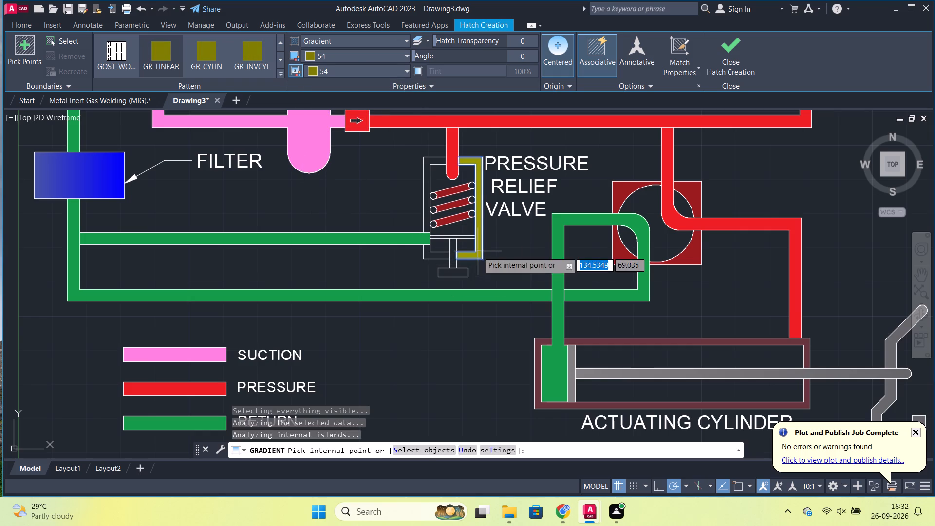
scroll(438, 252, up, 1)
click(435, 260)
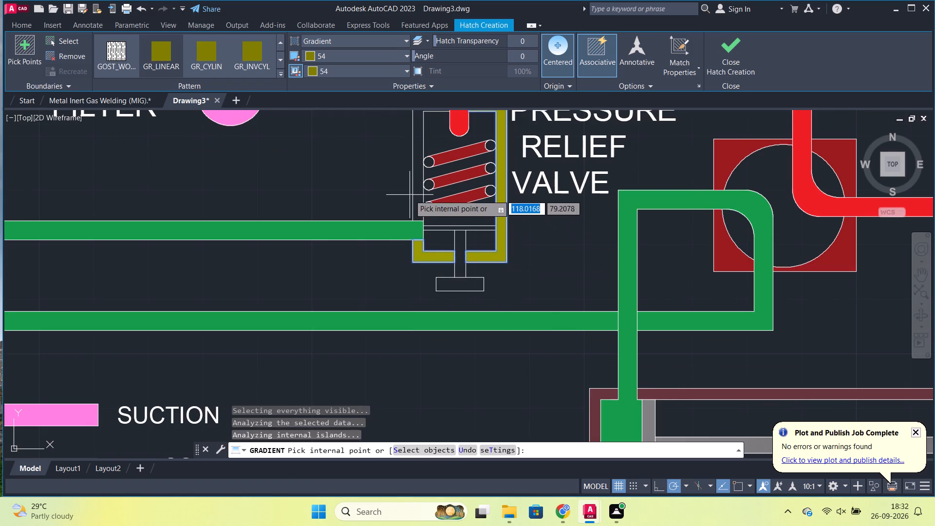
click(417, 186)
scroll(417, 188, down, 1)
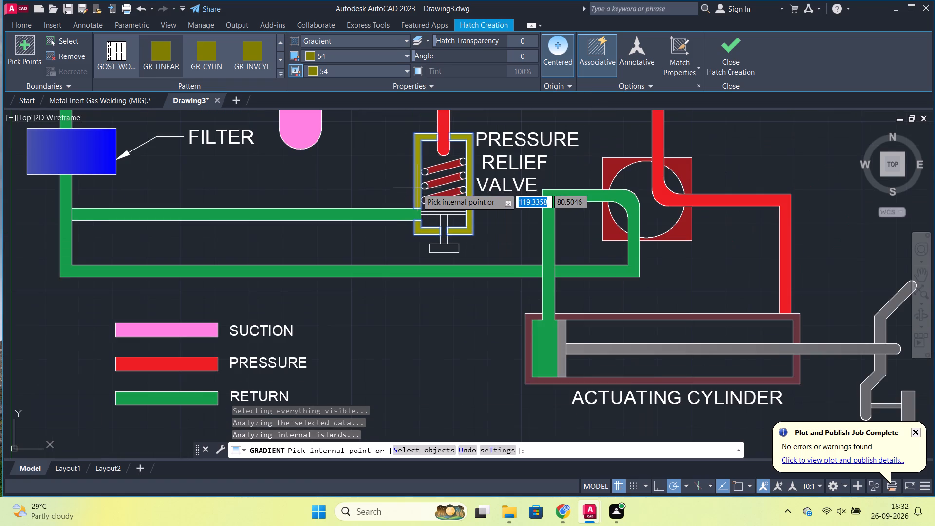
Fill the pressure relief valve's adjusting stem, its handle and the thin plate below the spring with the same colour 54 gradient.
click(445, 234)
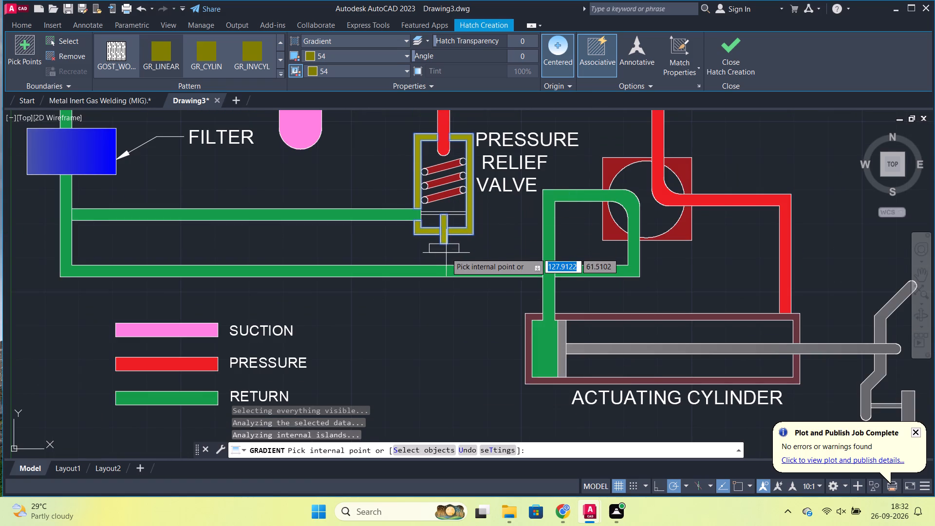
click(442, 250)
scroll(440, 232, up, 2)
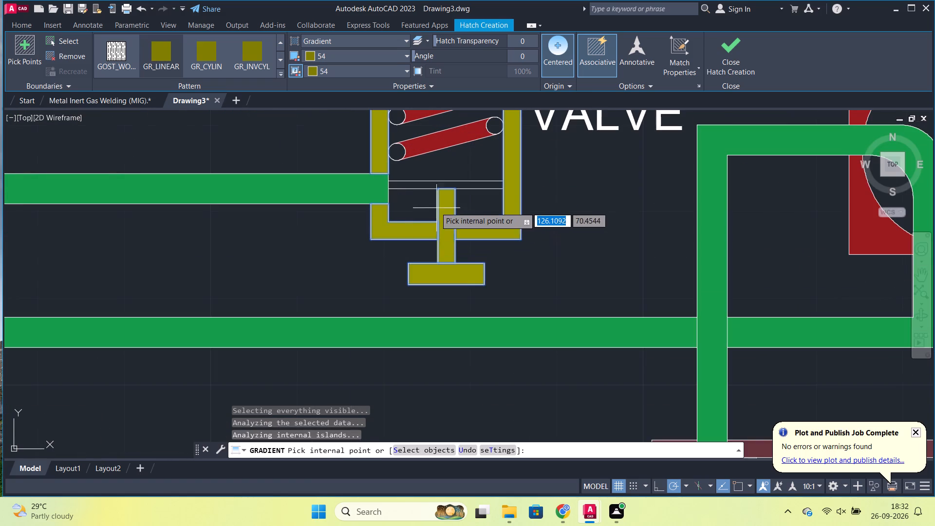
click(422, 188)
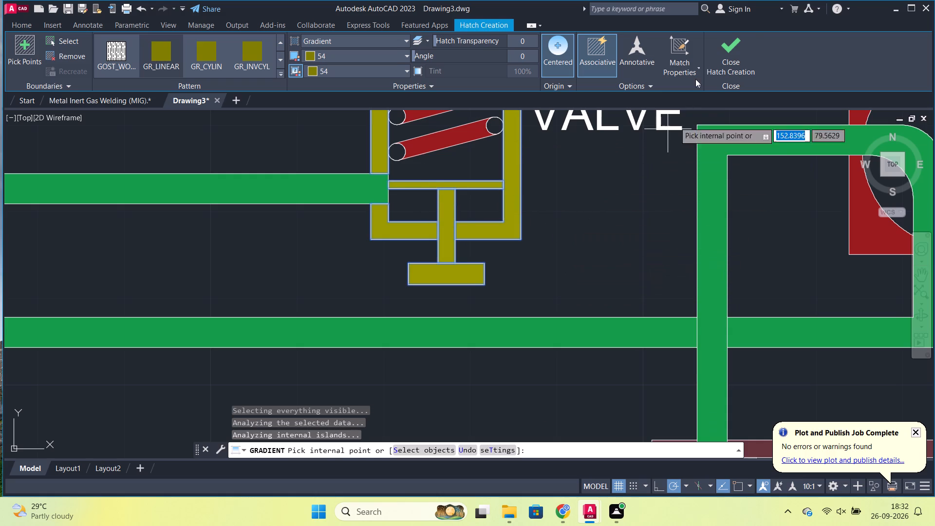
click(730, 39)
Fill the six small circles at the relief valve's spring coil ends with a gradient using blue 41,49,137 and 34,52,110.
scroll(655, 179, down, 2)
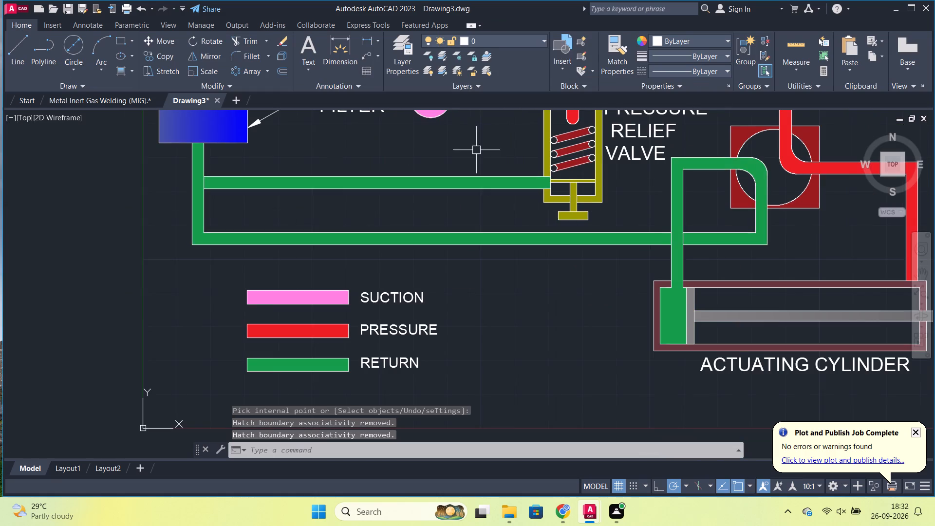
middle_drag(478, 146, 380, 257)
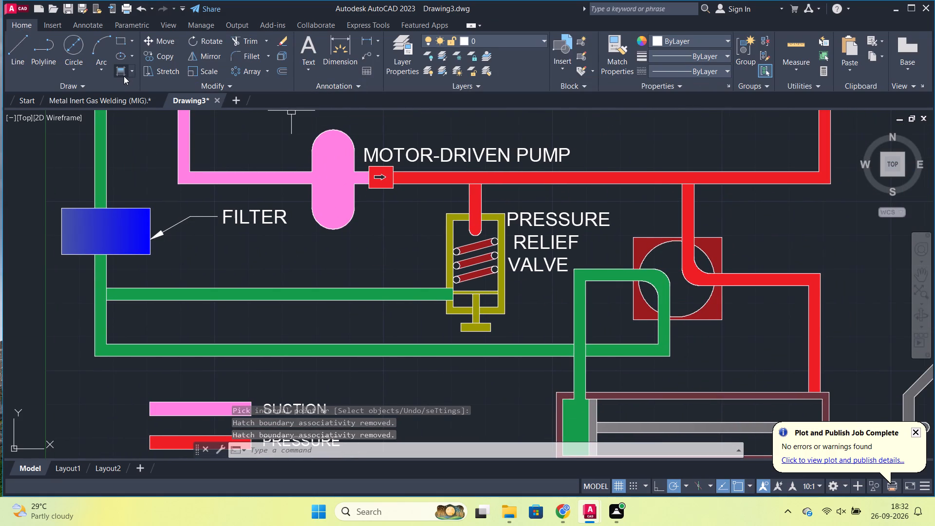
click(124, 76)
click(334, 60)
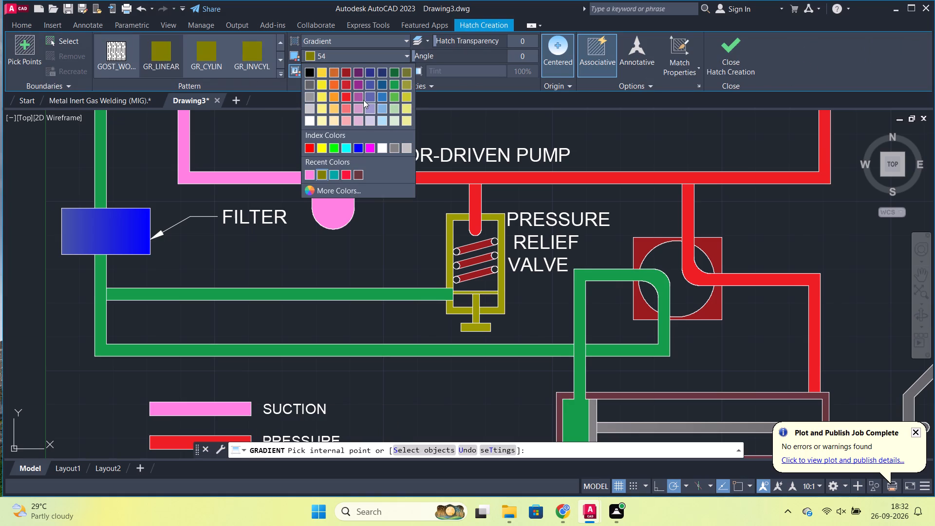
click(365, 75)
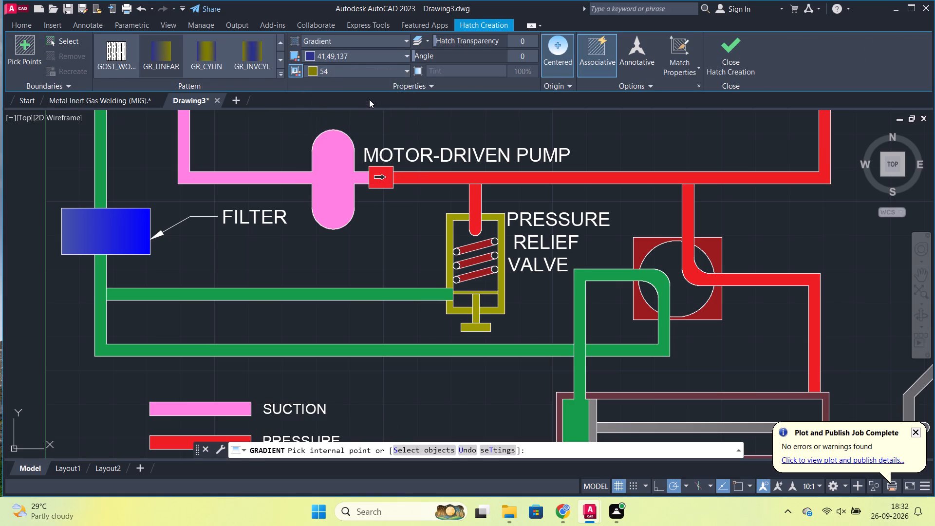
click(353, 68)
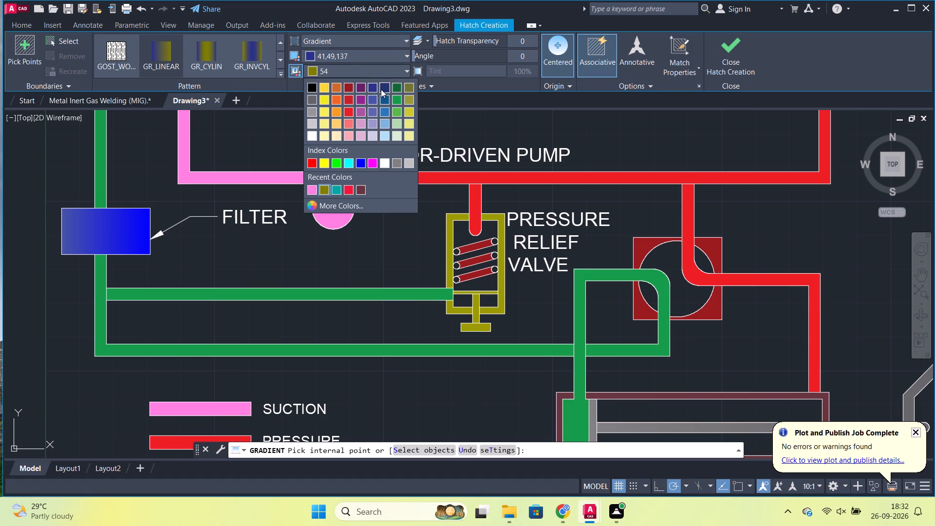
click(381, 89)
scroll(466, 263, up, 2)
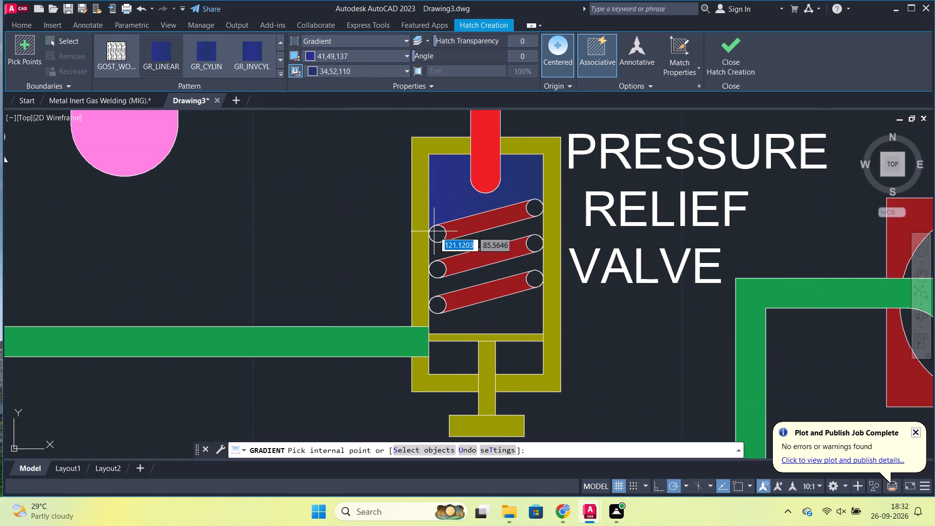
click(434, 233)
click(434, 275)
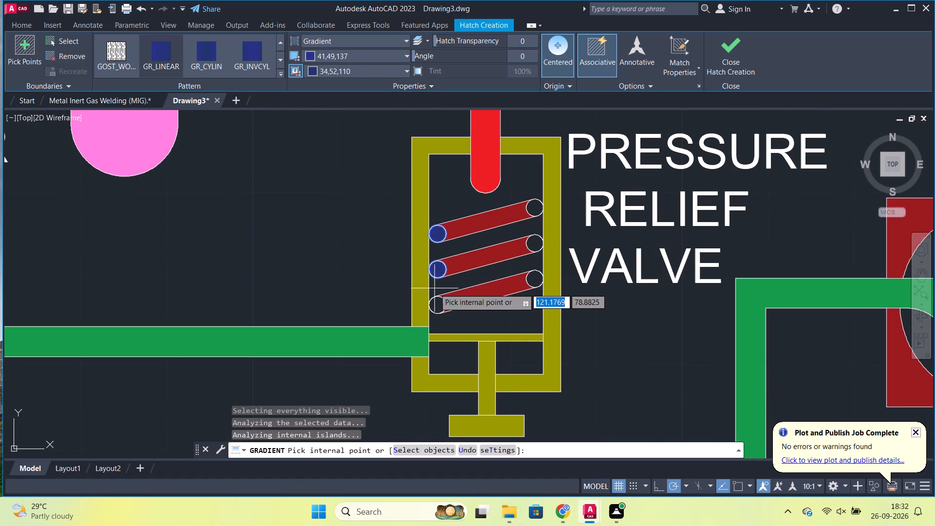
drag(436, 301, 443, 302)
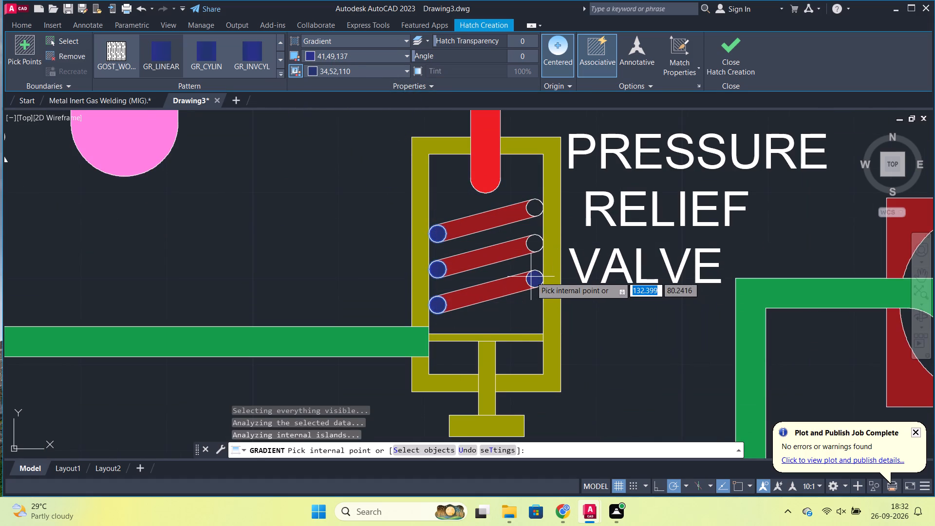
click(532, 279)
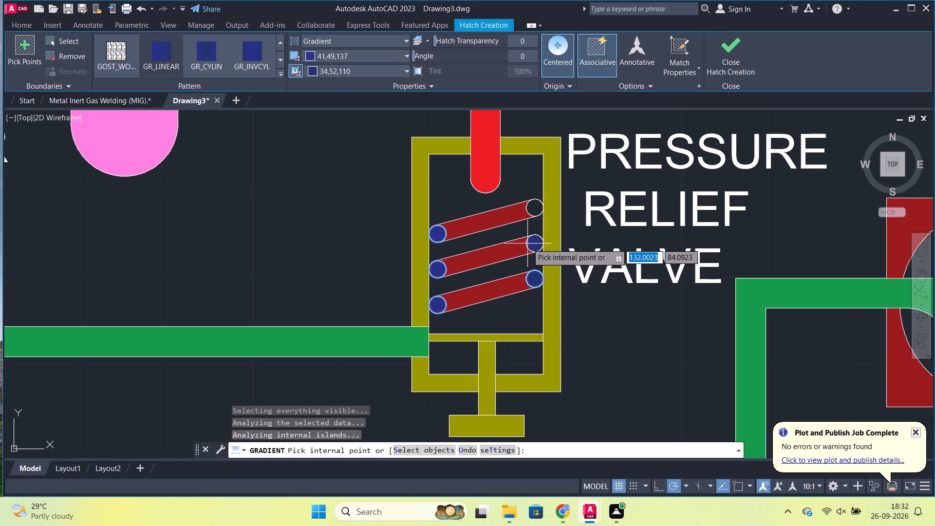
click(527, 244)
click(531, 210)
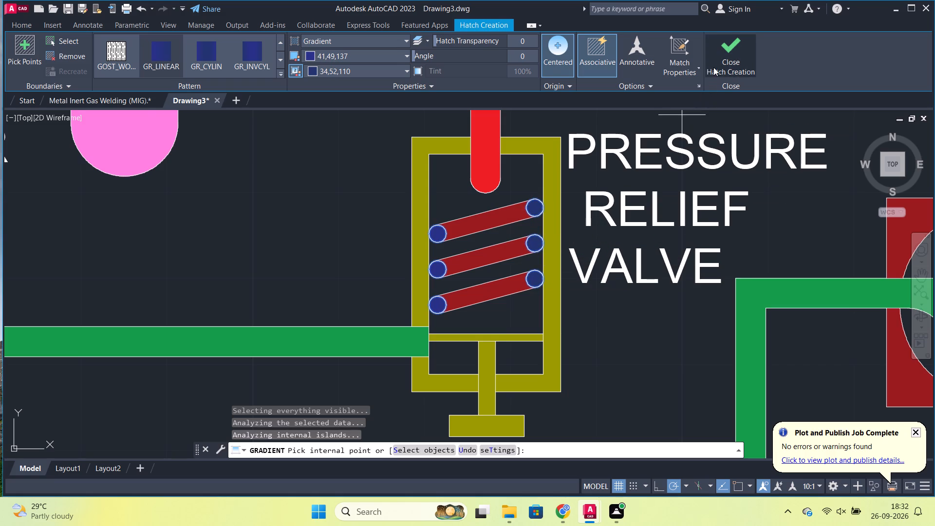
click(713, 67)
Fill the two areas beside the actuating cylinder's piston rod with a GR_INVCYL gradient using colours 249 and 34,52,110.
scroll(620, 188, down, 4)
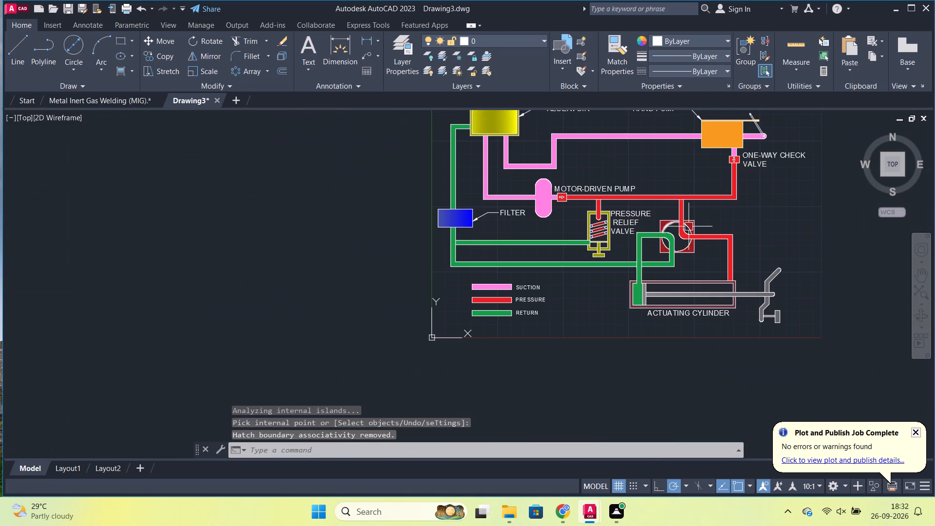
middle_drag(761, 213, 692, 219)
scroll(697, 230, up, 1)
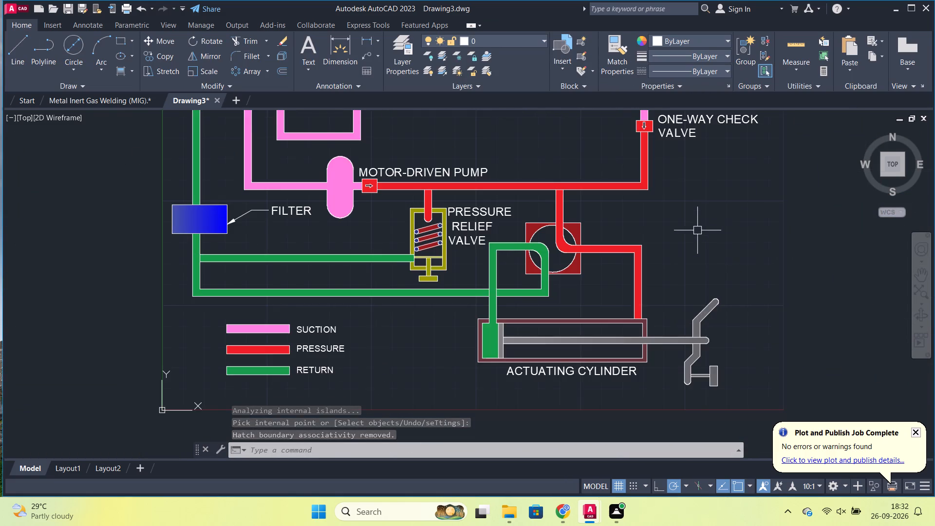
middle_drag(729, 237, 665, 207)
click(129, 78)
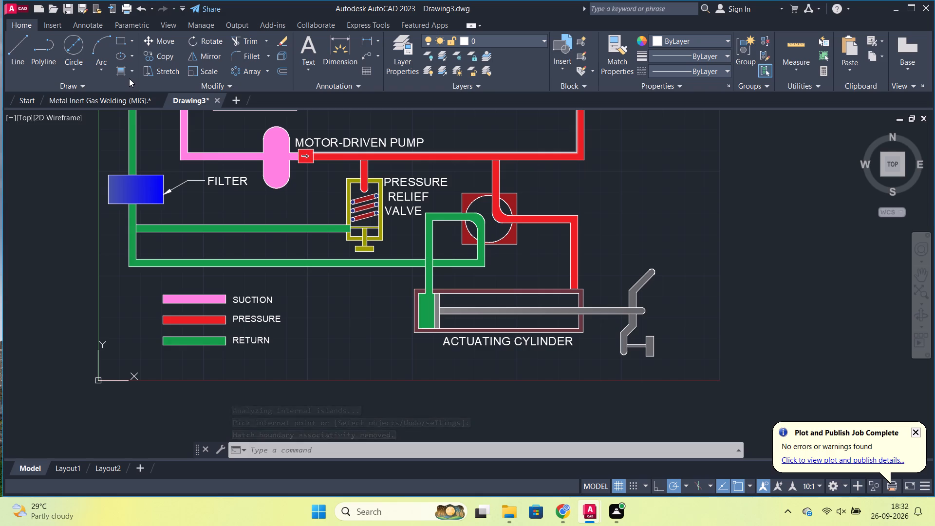
click(125, 73)
click(364, 60)
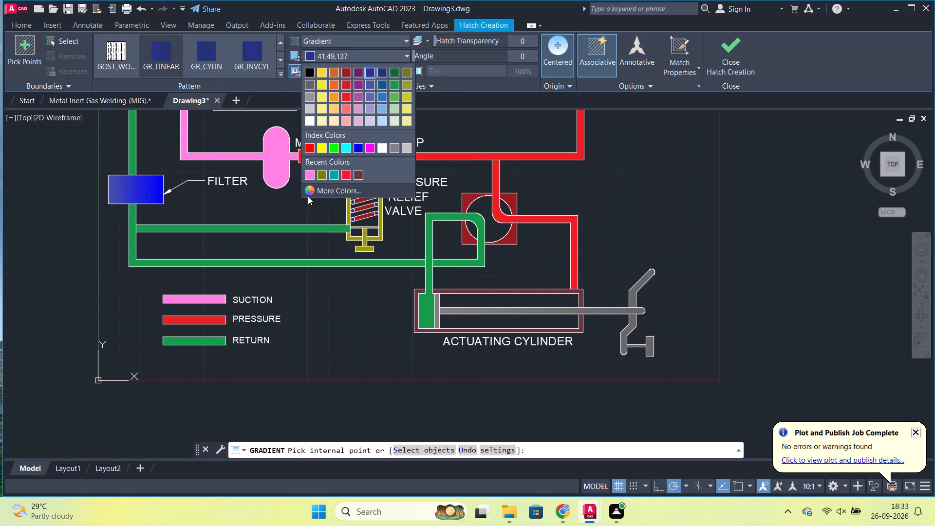
click(308, 196)
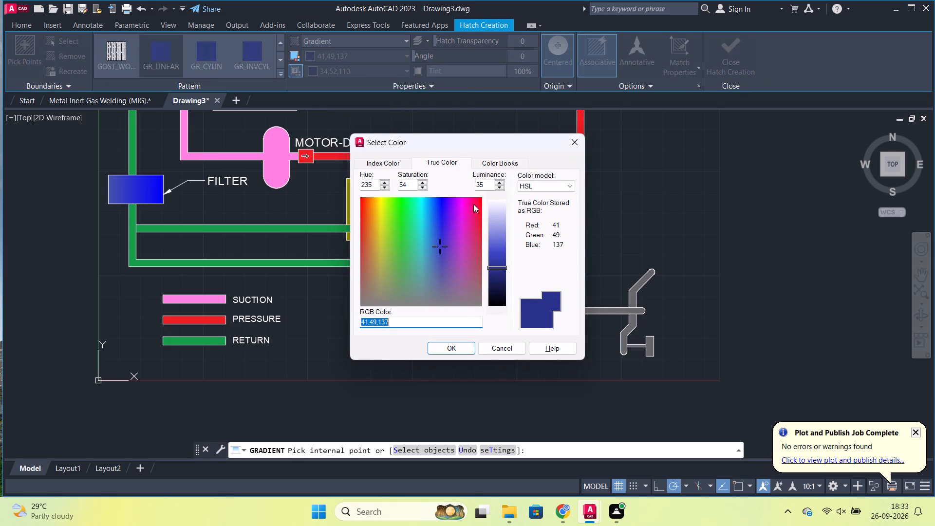
click(435, 162)
click(454, 162)
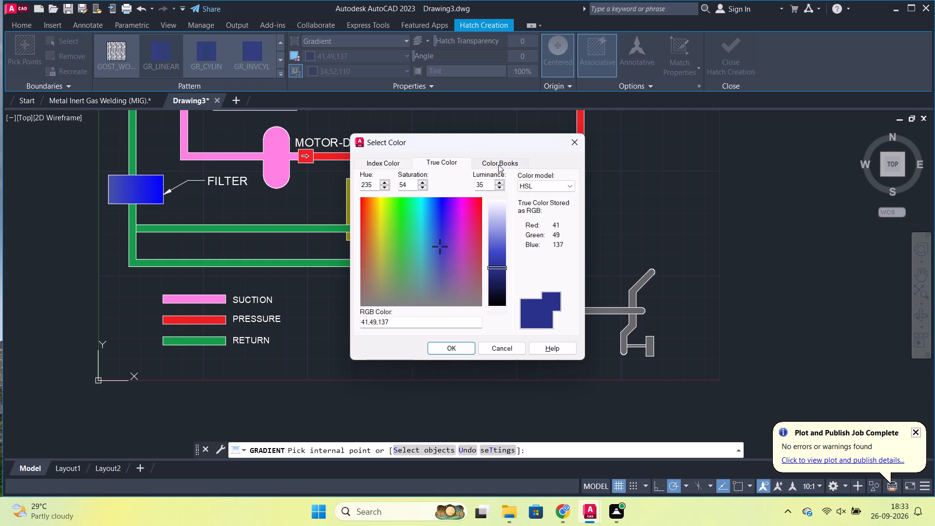
click(498, 165)
click(382, 165)
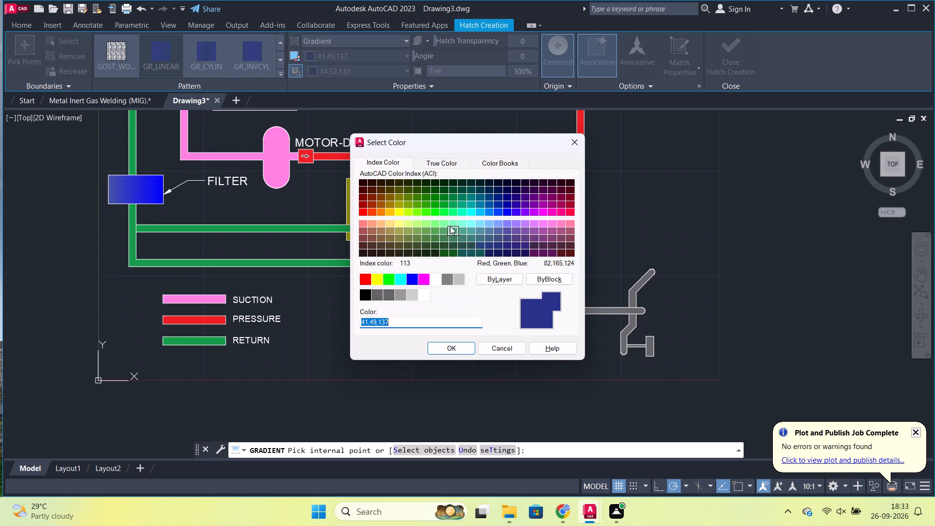
click(575, 253)
click(461, 348)
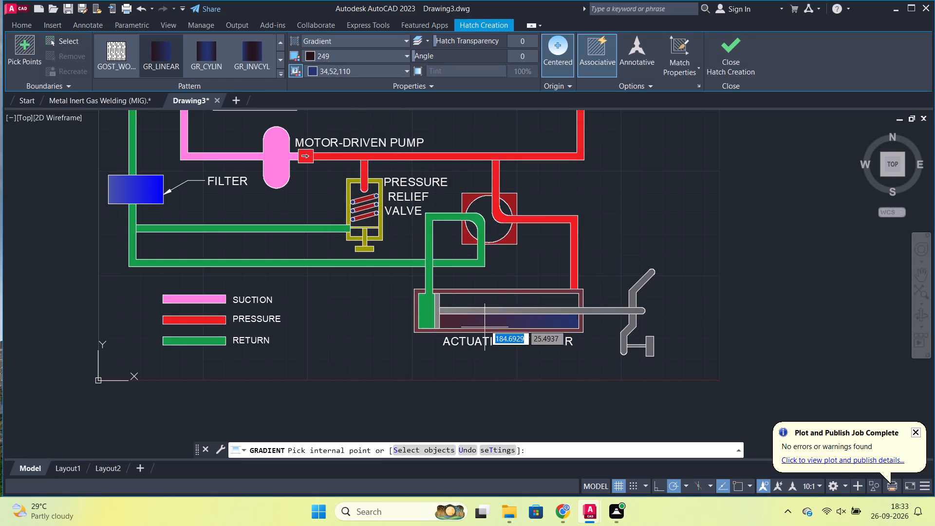
click(498, 295)
click(503, 324)
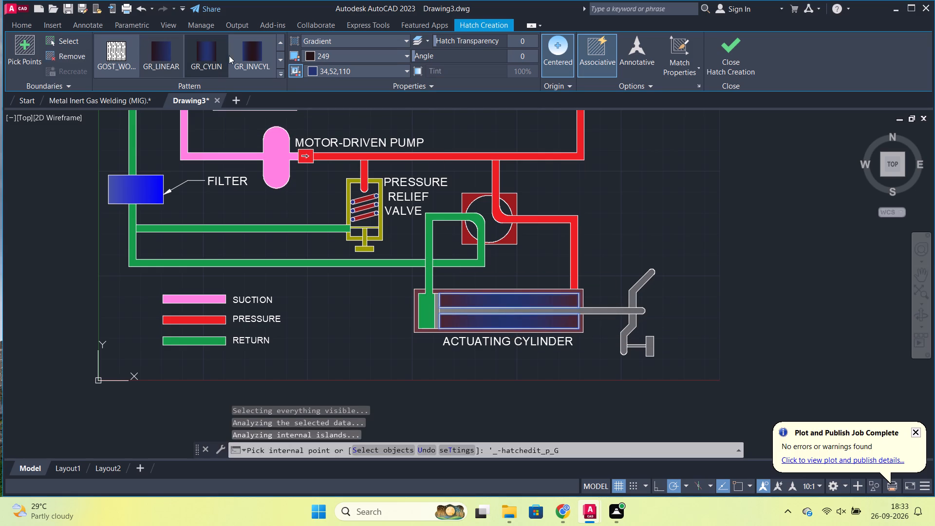
click(242, 56)
click(713, 66)
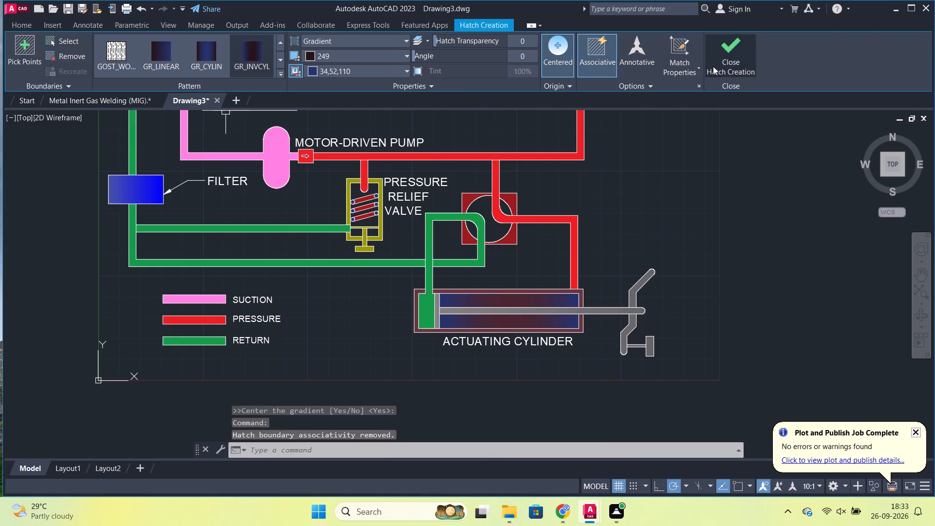
Fill the three open areas inside the circle of the valve above the actuating cylinder with a gradient using 205,105,40 and 34,52,110.
scroll(656, 249, down, 1)
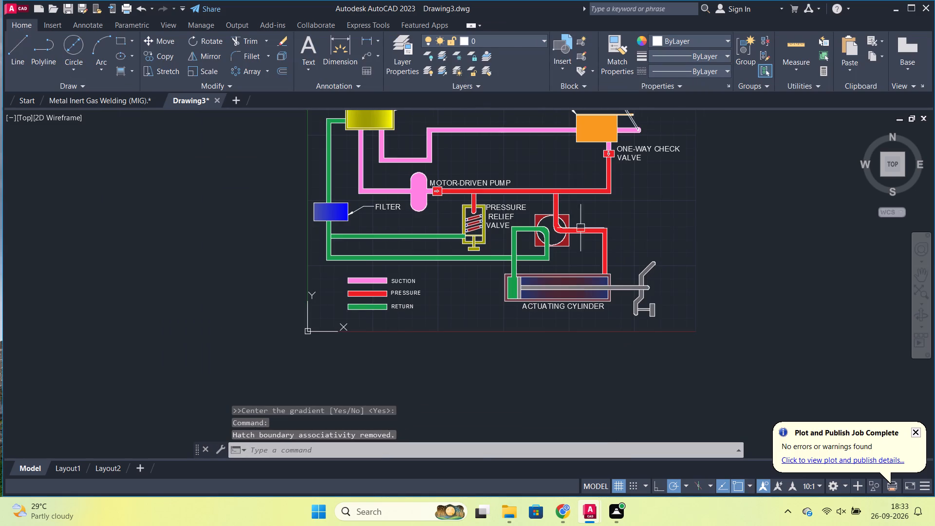
scroll(501, 244, up, 1)
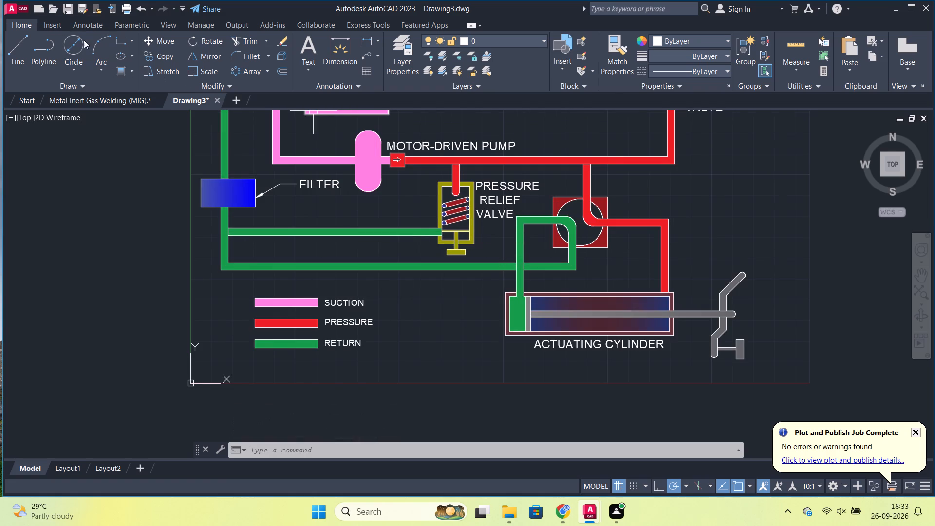
click(121, 71)
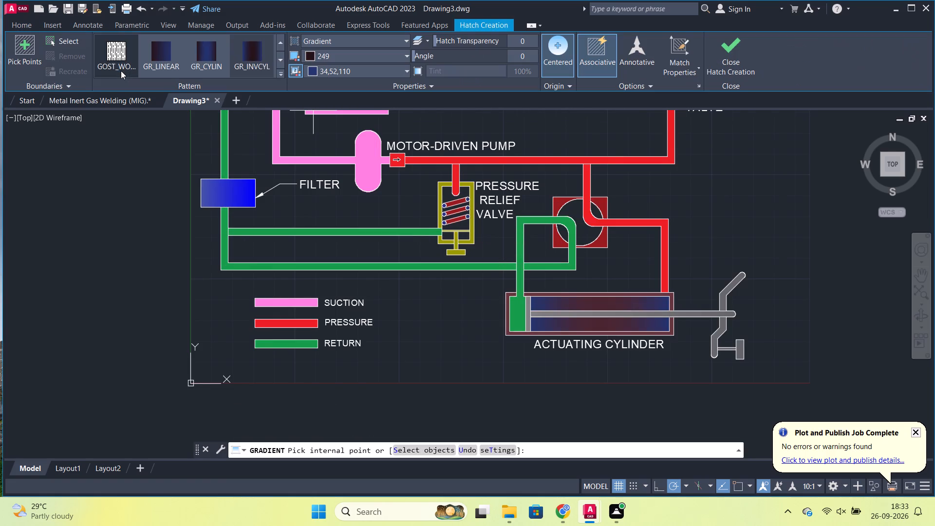
click(355, 58)
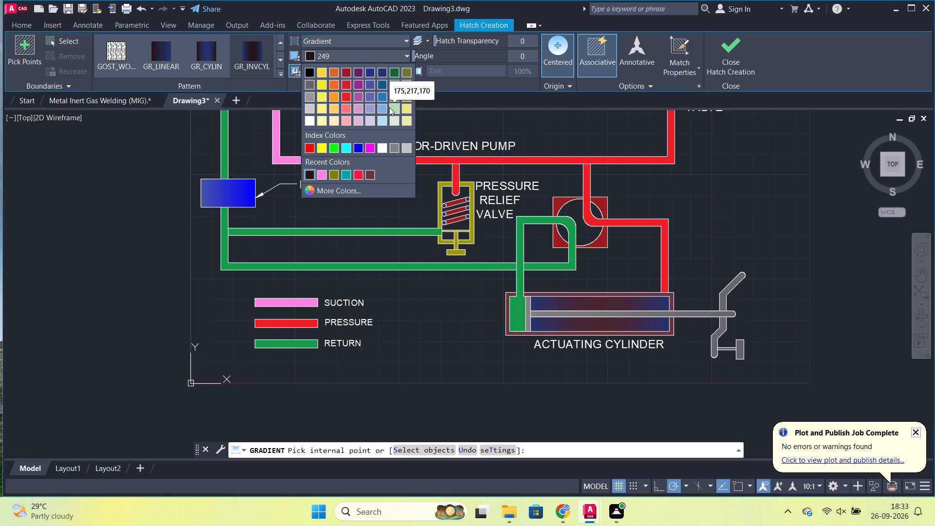
click(334, 74)
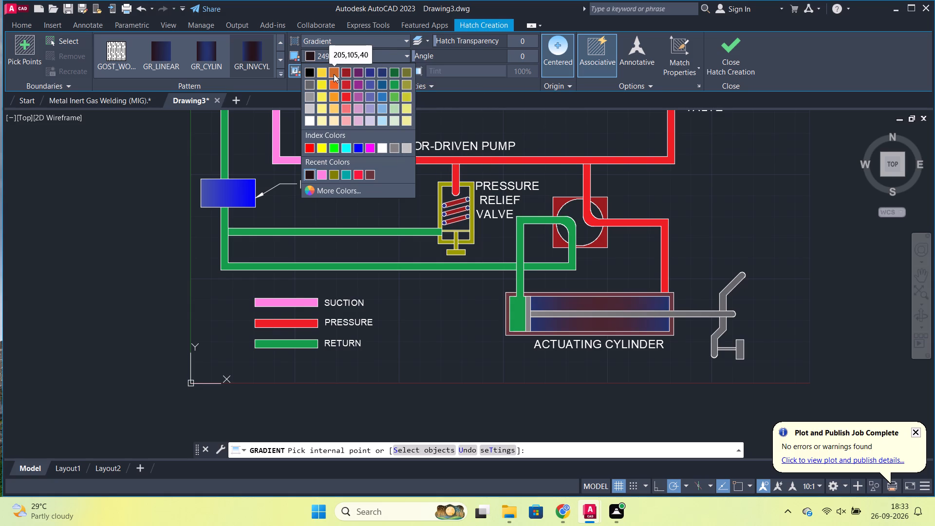
click(334, 72)
click(335, 80)
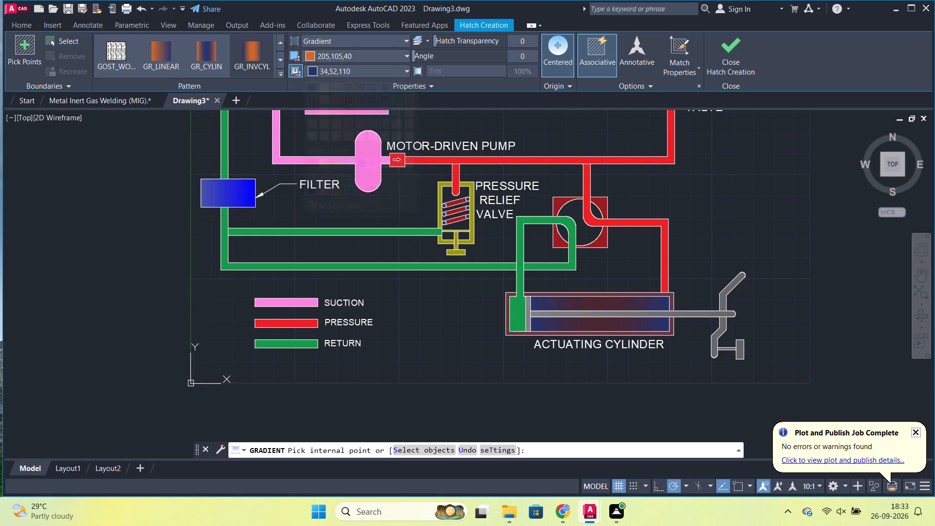
click(586, 234)
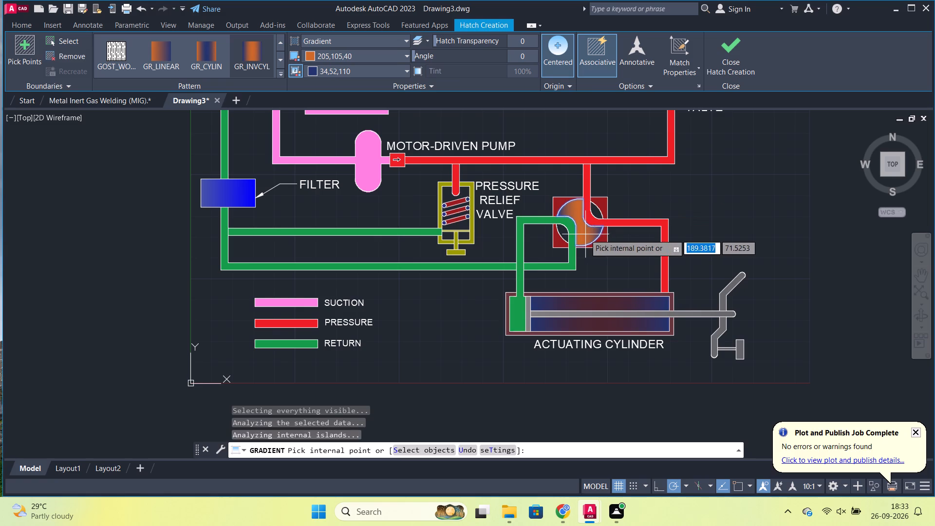
scroll(576, 236, up, 2)
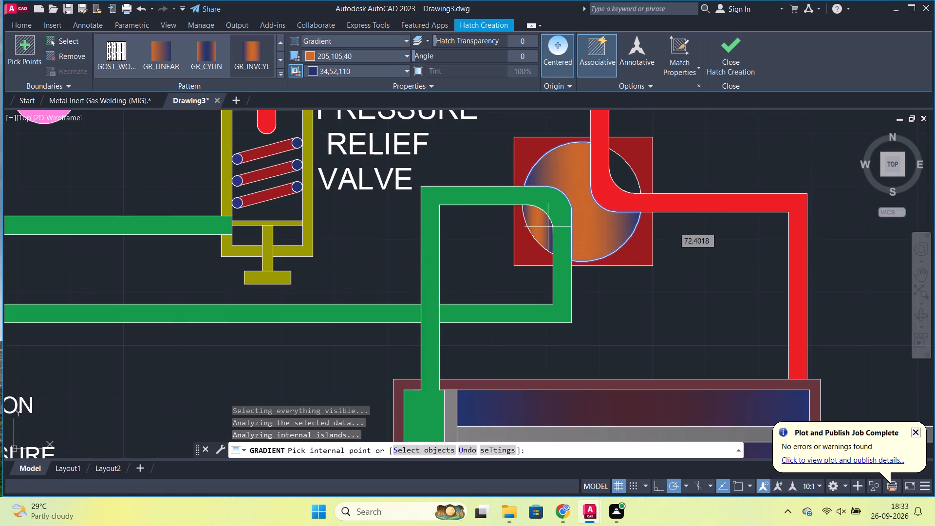
click(548, 227)
click(618, 184)
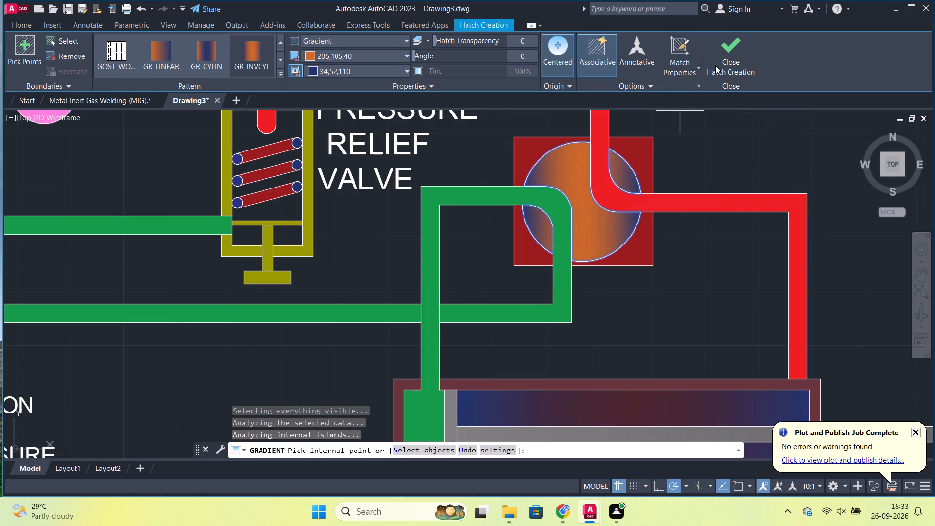
click(715, 65)
Trim the orange bar's two edges and the pink pipe's upper edge where they cross the hand pump's slanted lever.
scroll(697, 181, down, 3)
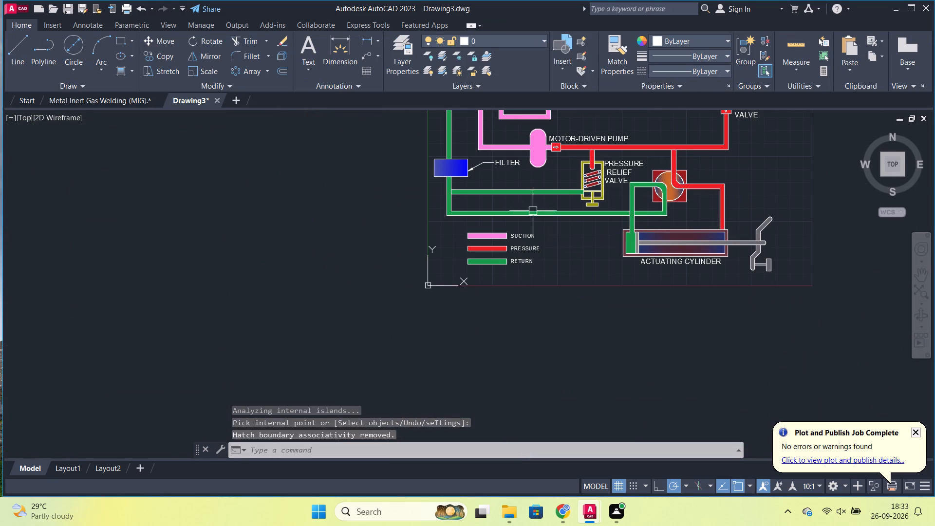
middle_drag(421, 193, 294, 309)
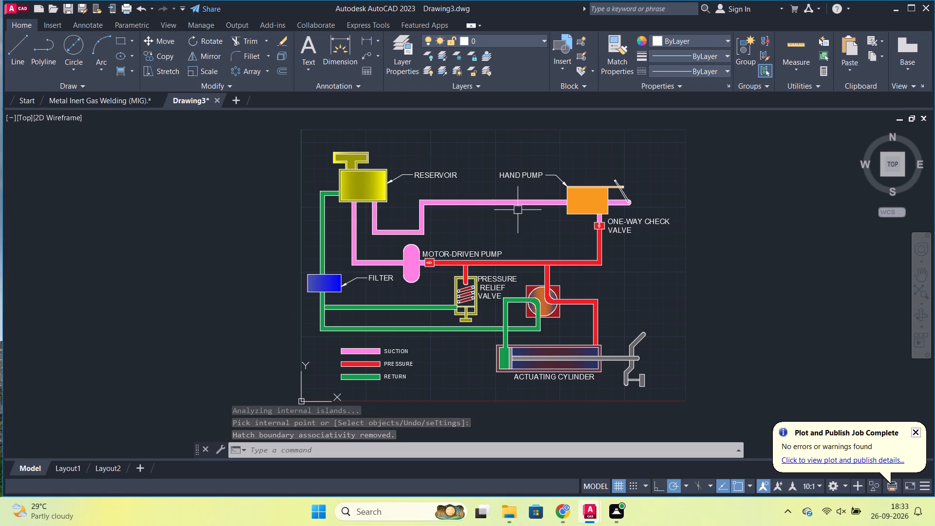
scroll(636, 189, up, 3)
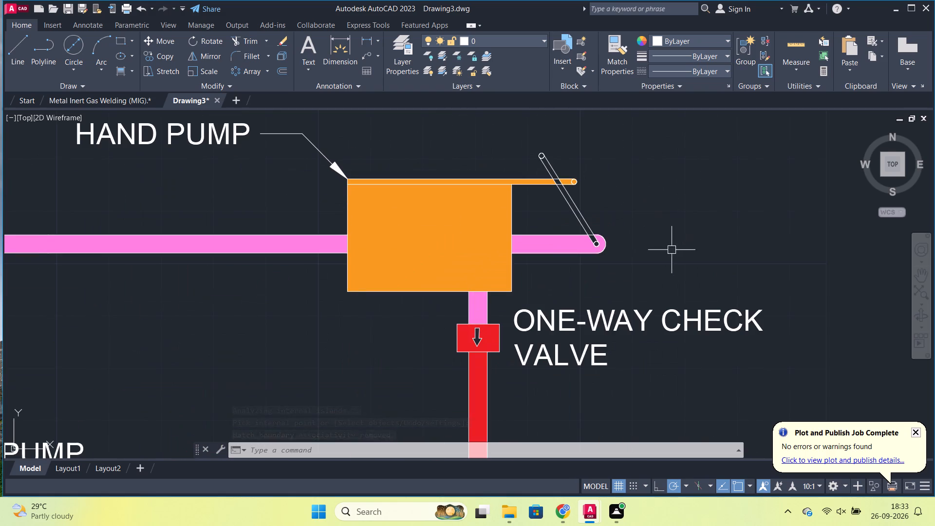
scroll(480, 167, up, 1)
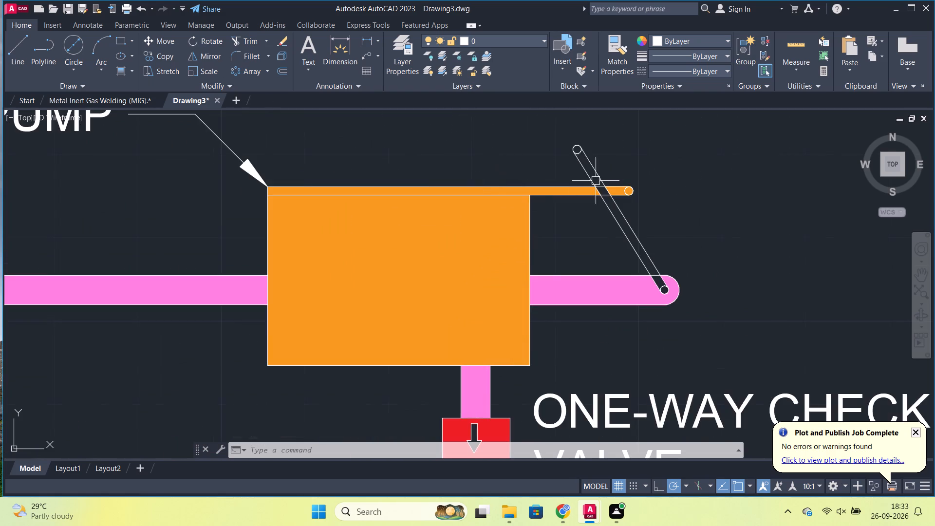
scroll(611, 180, up, 2)
text(TR)
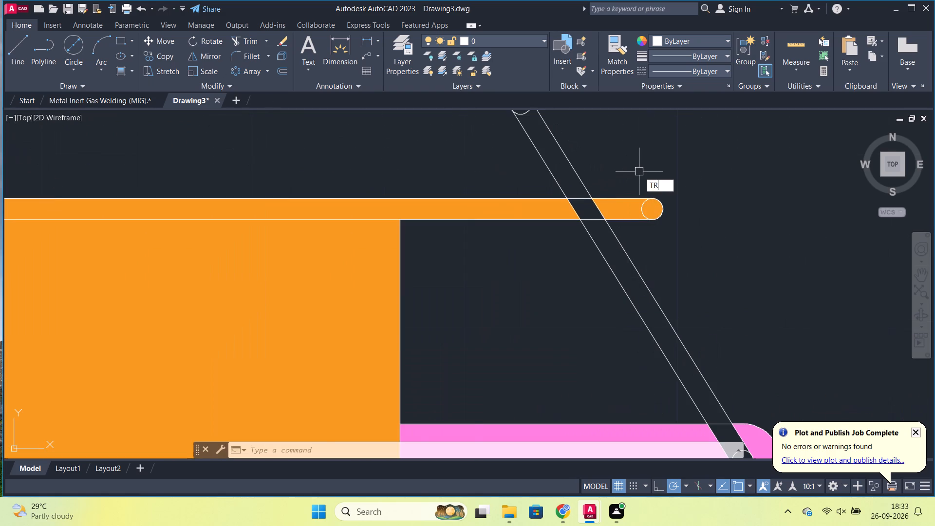
key(Return)
click(595, 223)
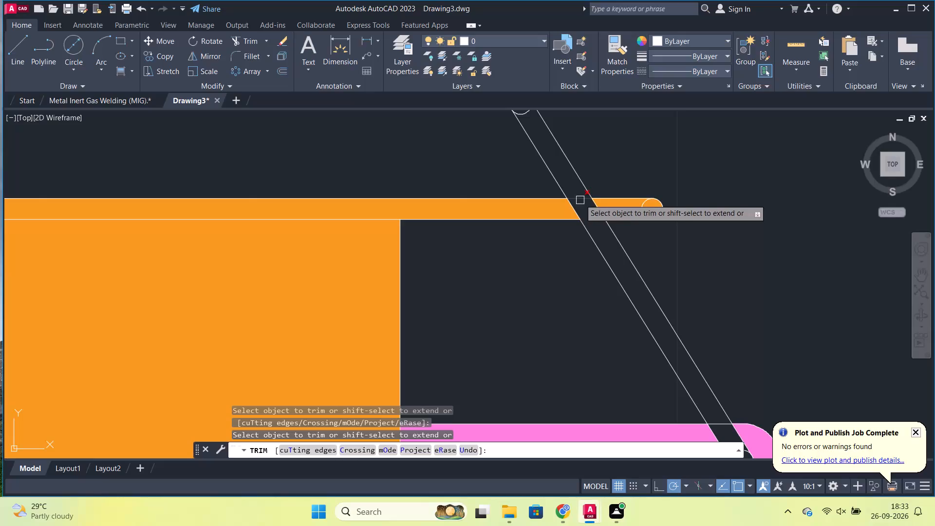
click(580, 199)
middle_drag(680, 289, 587, 179)
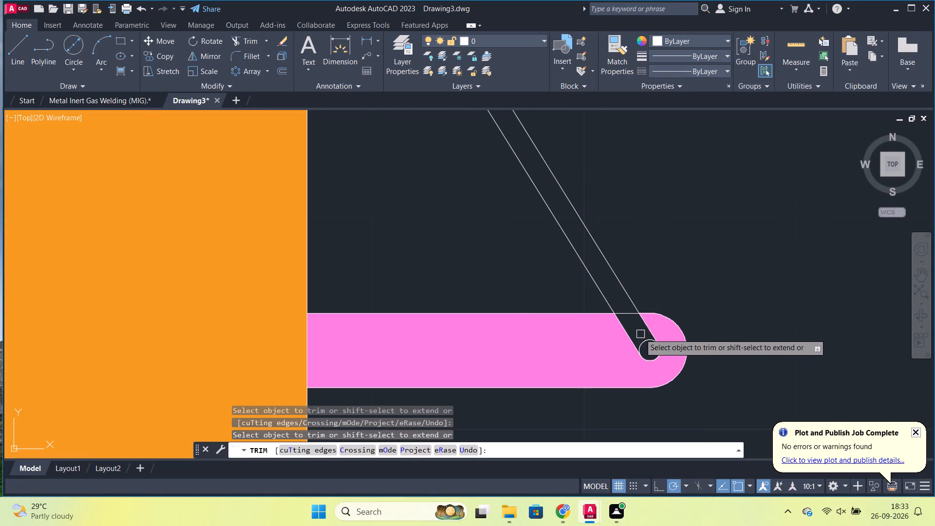
click(630, 314)
scroll(681, 239, down, 1)
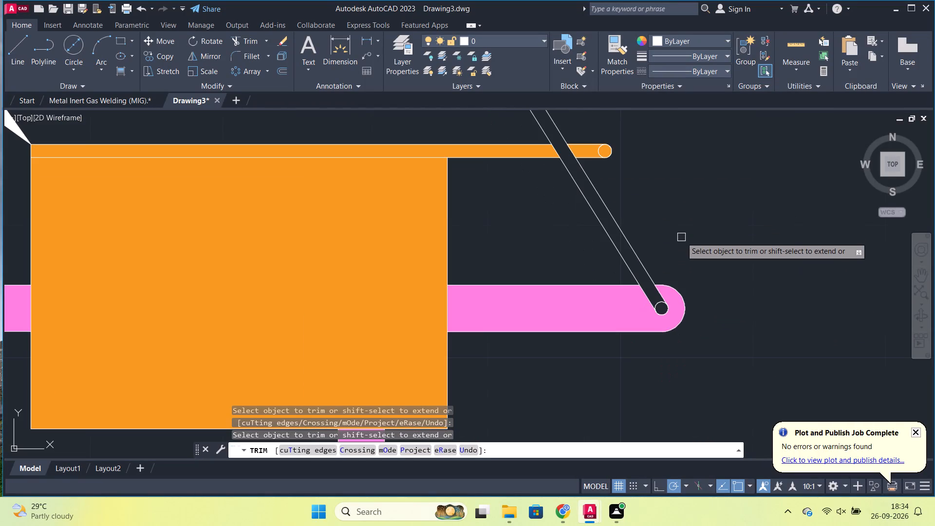
Fill the hand pump's slanted lever and the small circles at both its ends with a gradient using Cyan and 34,52,110.
middle_drag(670, 212, 689, 244)
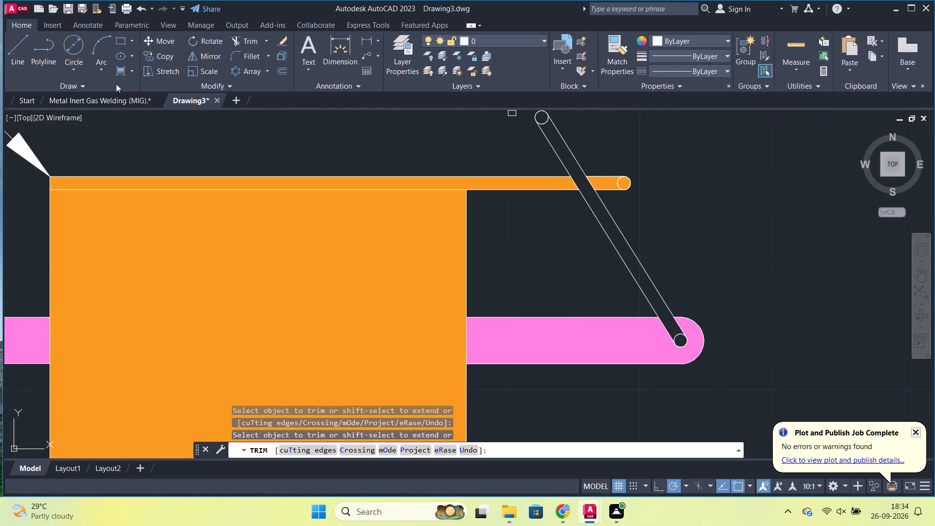
click(123, 75)
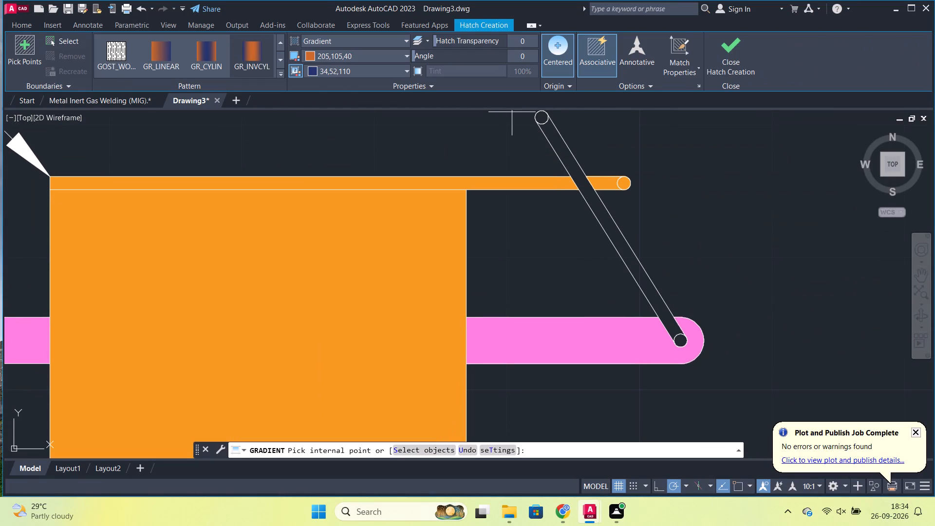
click(328, 56)
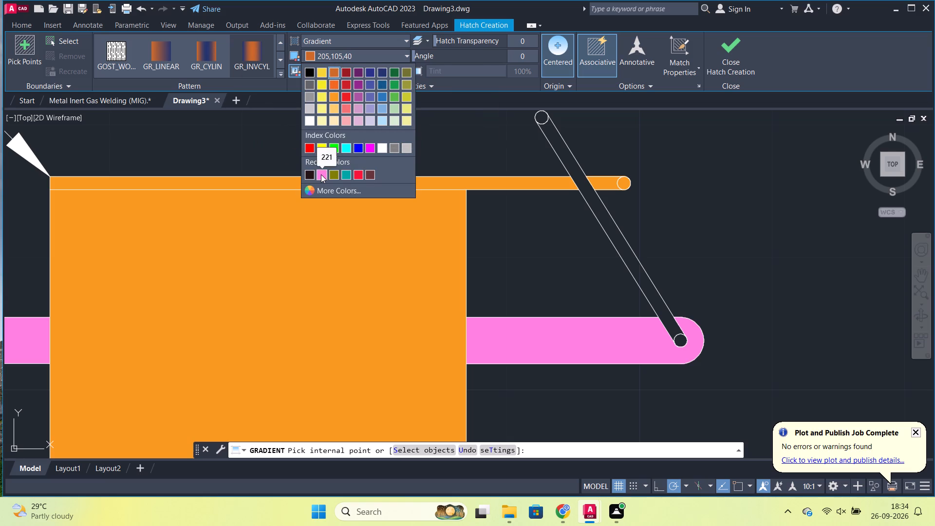
click(347, 148)
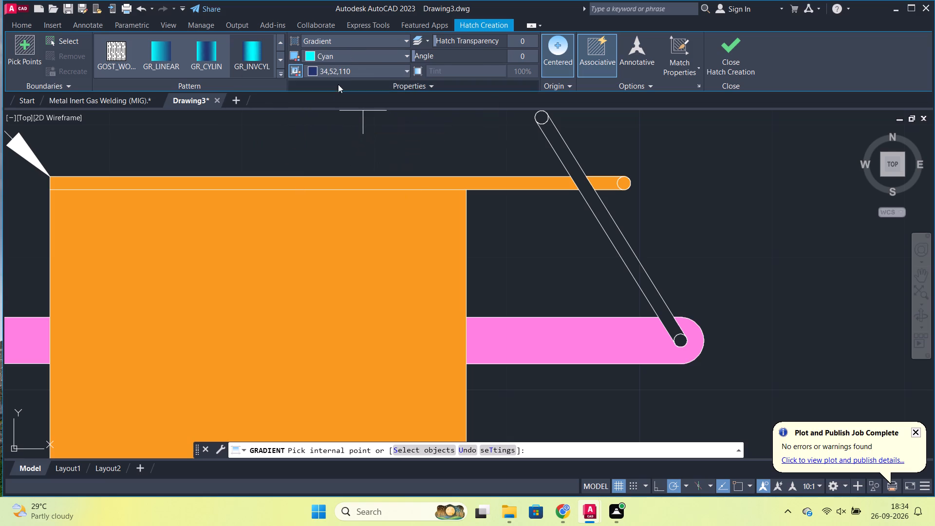
click(552, 139)
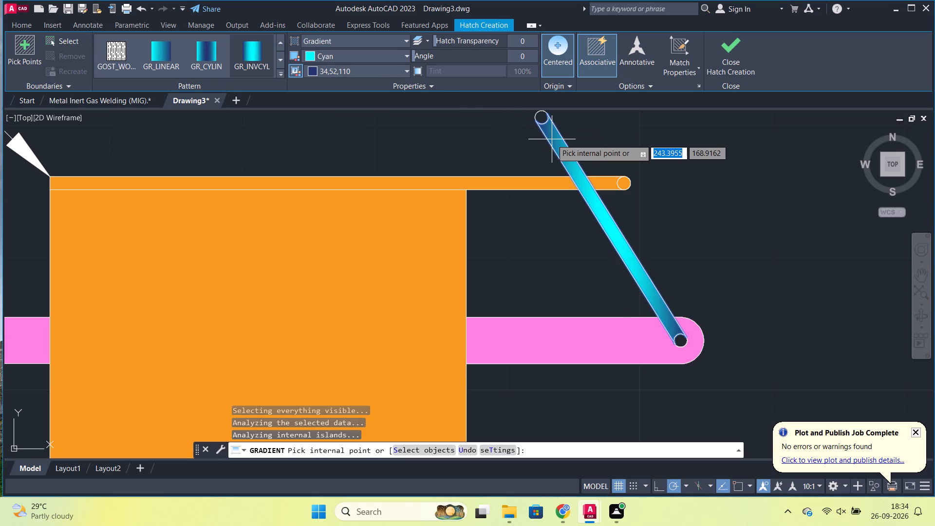
click(543, 121)
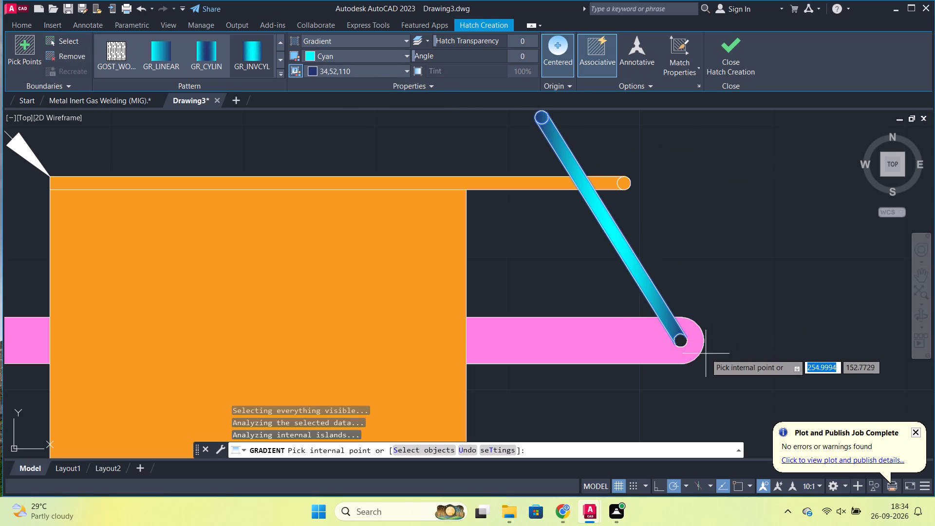
click(683, 337)
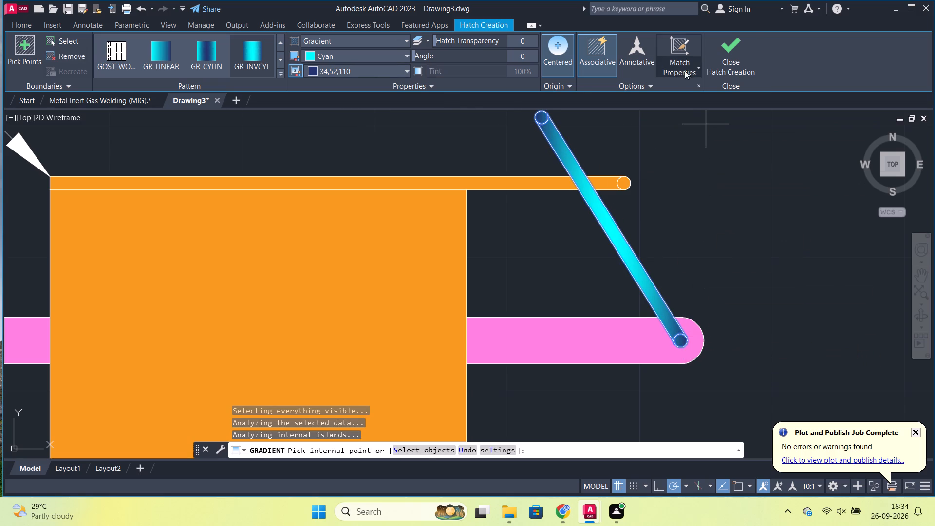
click(711, 57)
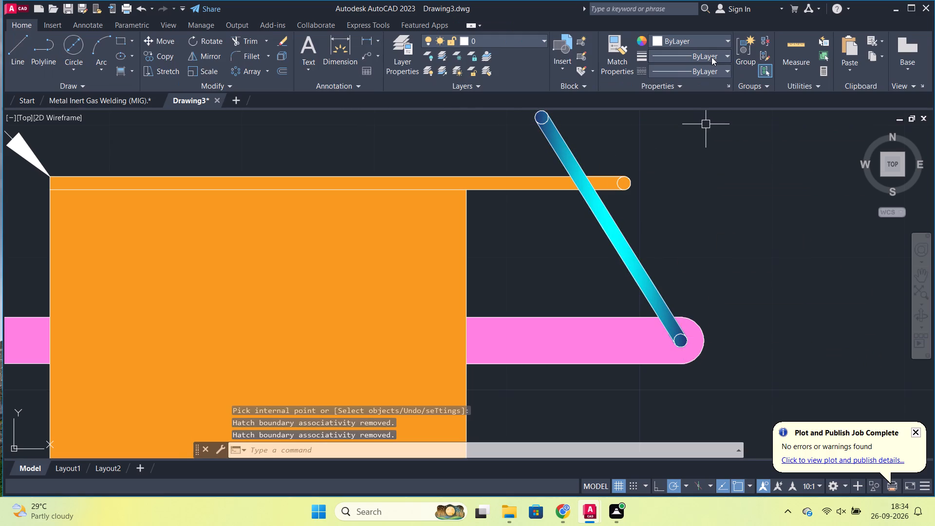
Save the drawing in Documents as BASIC HYDRAULIC SYSTEM WITH ACTUATING CYLINDER, in AutoCAD 2018 drawing format.
scroll(576, 164, down, 2)
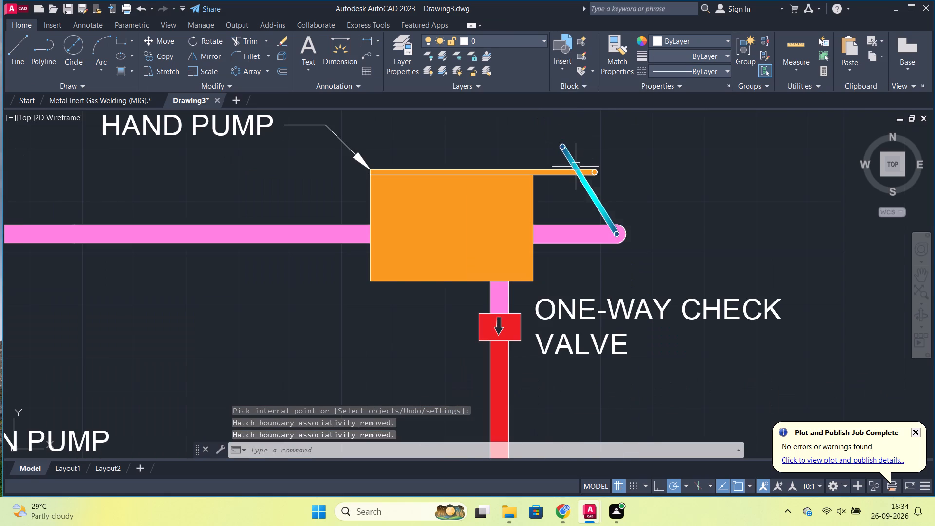
scroll(375, 174, down, 2)
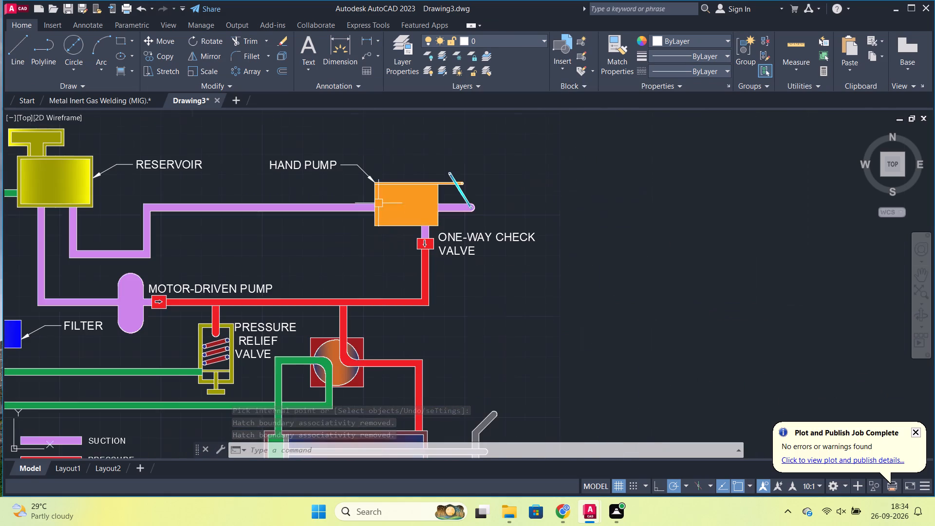
middle_drag(260, 258, 409, 234)
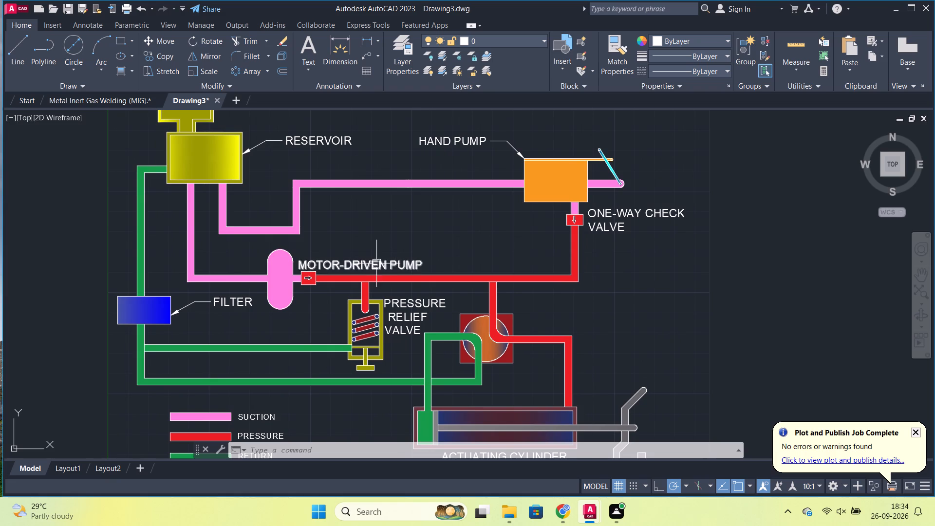
middle_drag(393, 242, 442, 222)
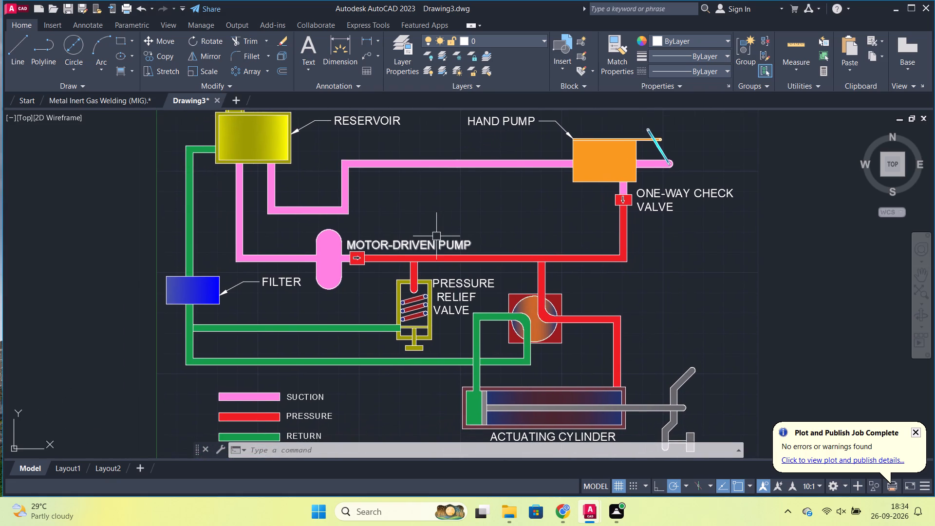
scroll(533, 228, down, 1)
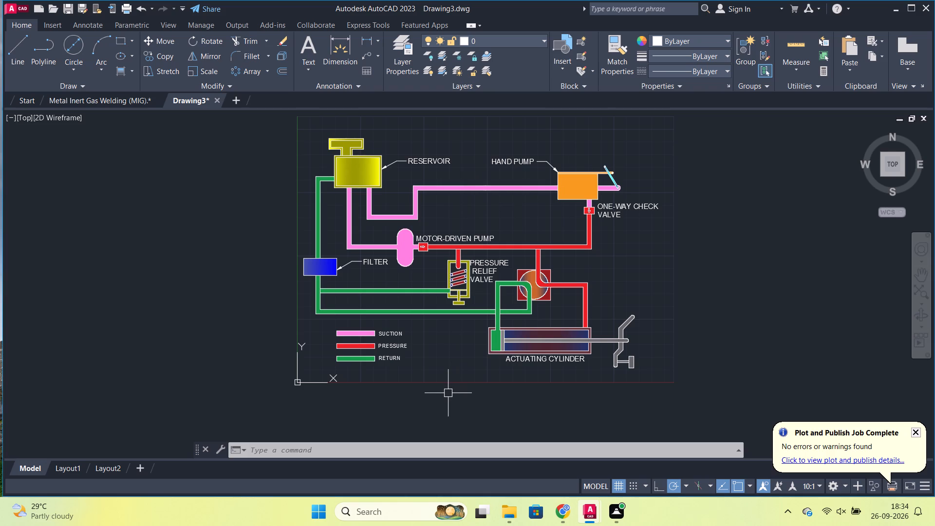
key(ctrl+s)
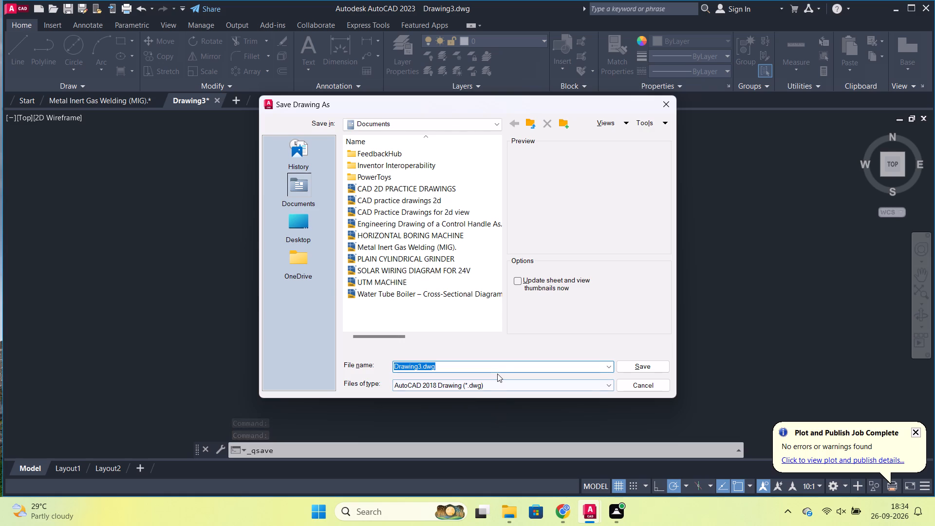
text(BASIC HY)
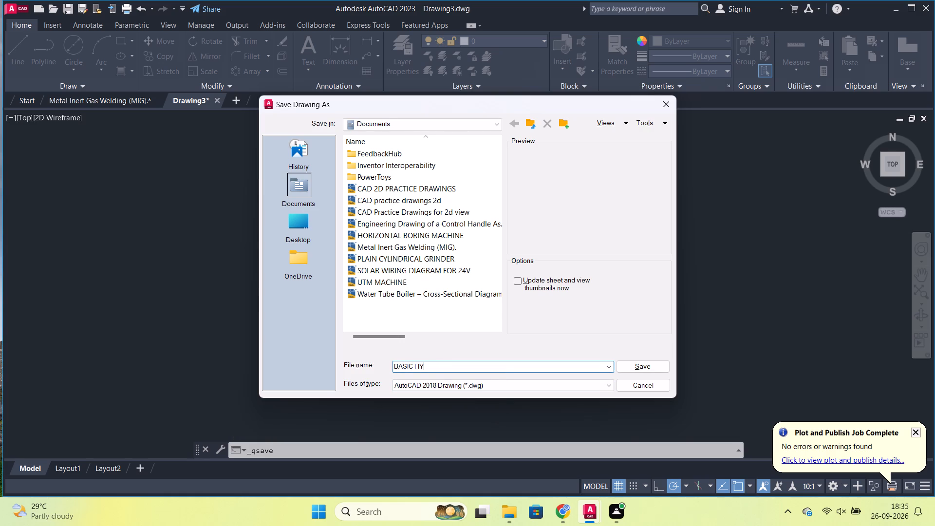
text(DR)
text(AULIC)
key(space)
text(SYSTEM)
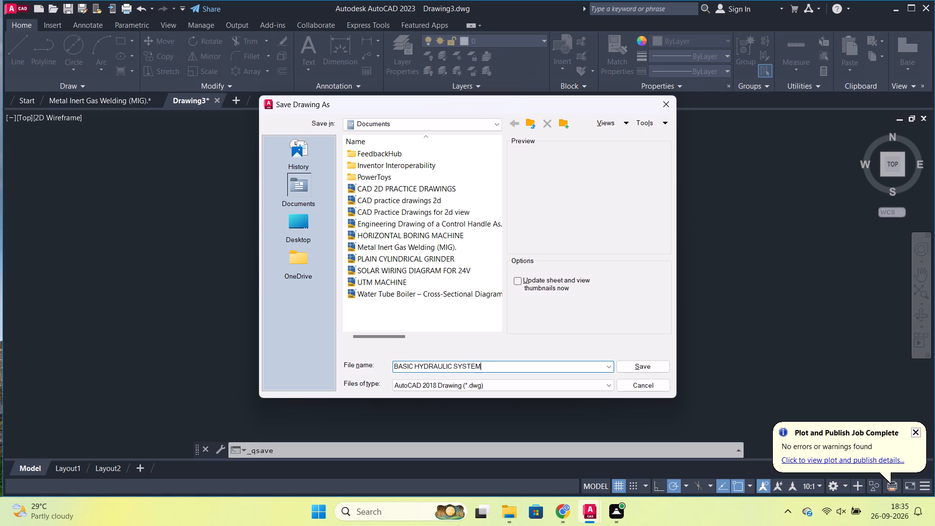
key(space)
text(WITH)
key(space)
text(ACT)
text(UATINF)
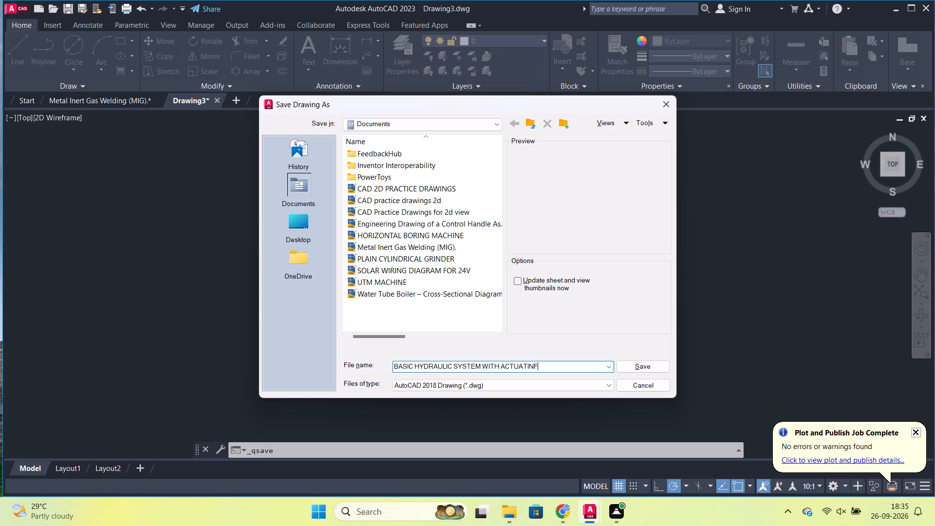
key(BackSpace)
key(g)
key(space)
text(CYLINDER)
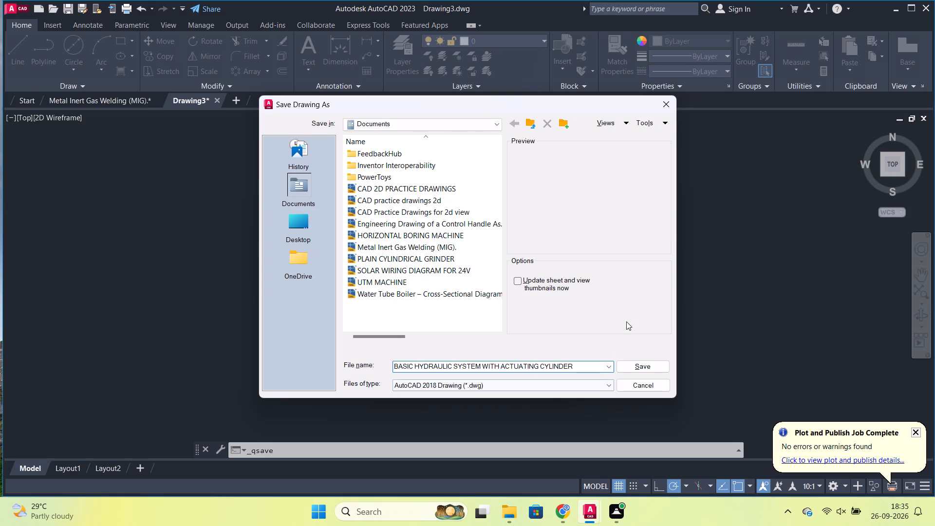
click(658, 364)
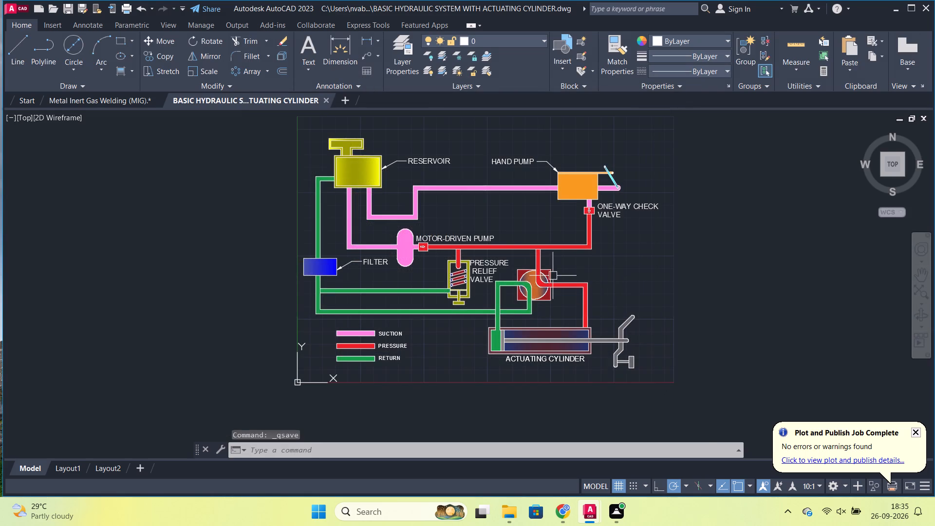
Add the multiline text title HYDRAULIC SYSTEM above the diagram with a text height of 8.
scroll(504, 242, up, 1)
middle_drag(494, 216, 537, 296)
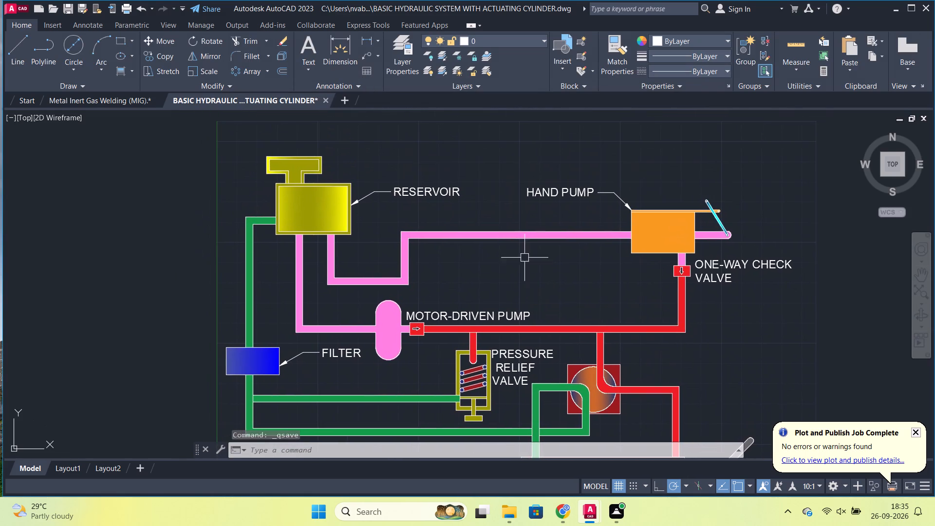
scroll(538, 208, down, 1)
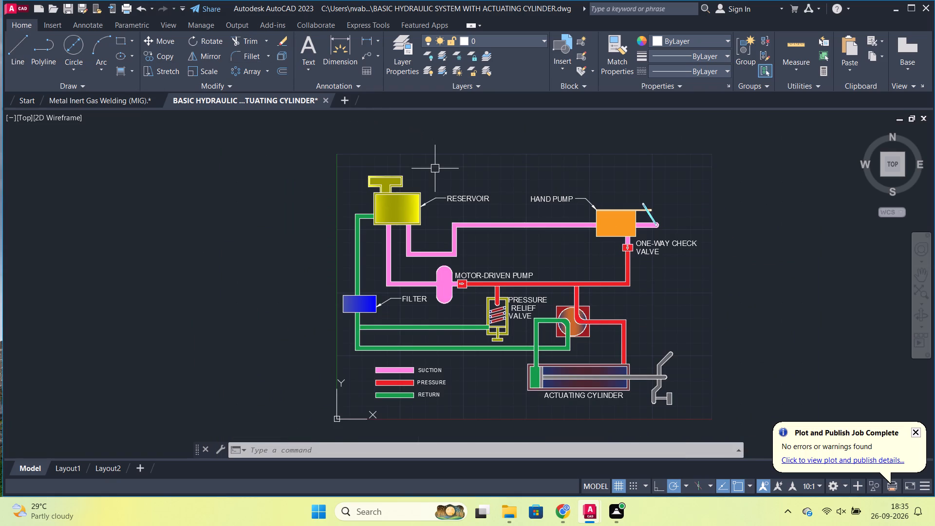
text(MT)
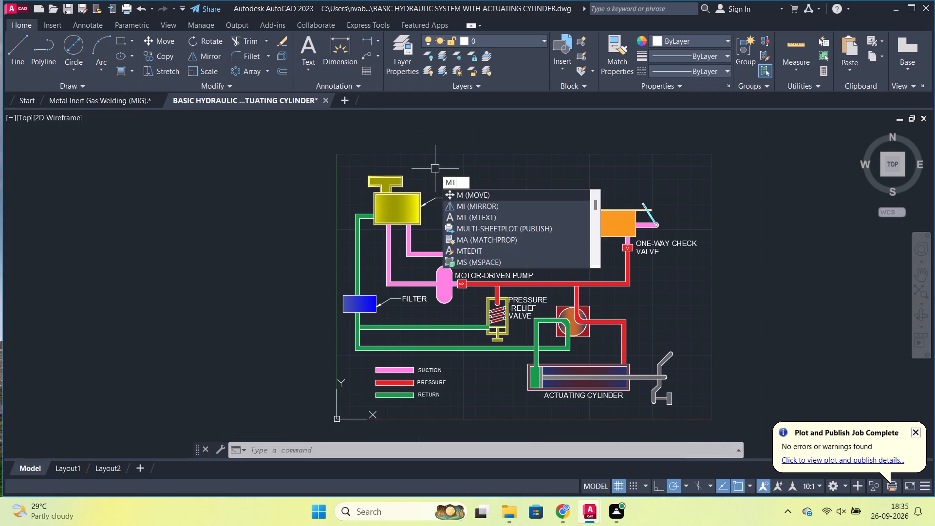
key(Return)
click(401, 158)
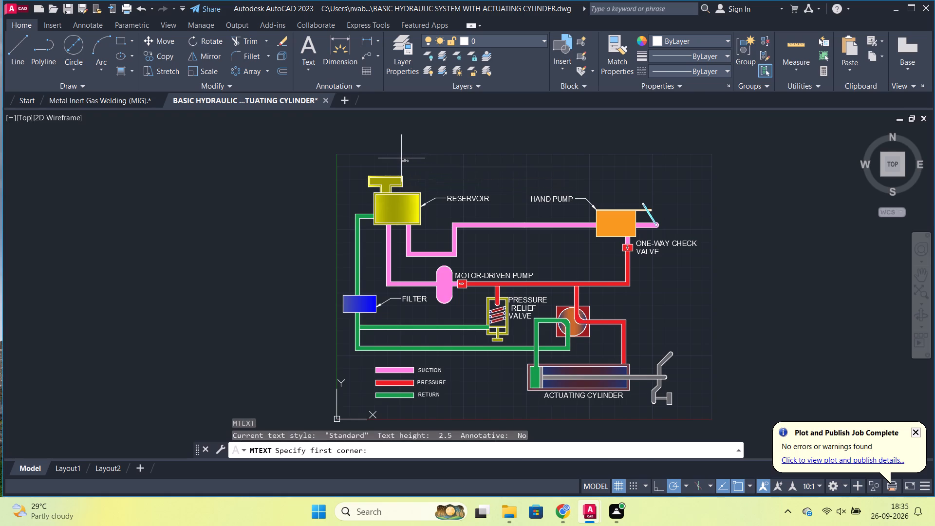
click(678, 173)
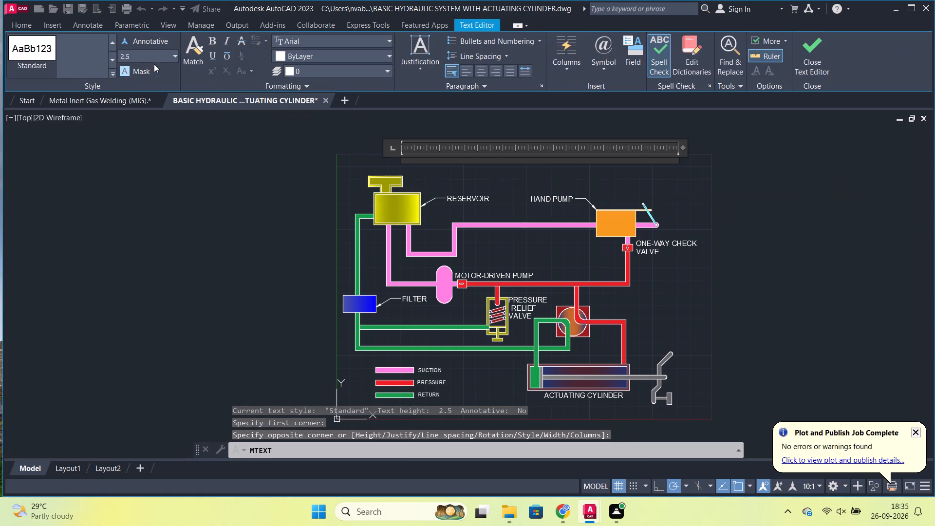
click(173, 58)
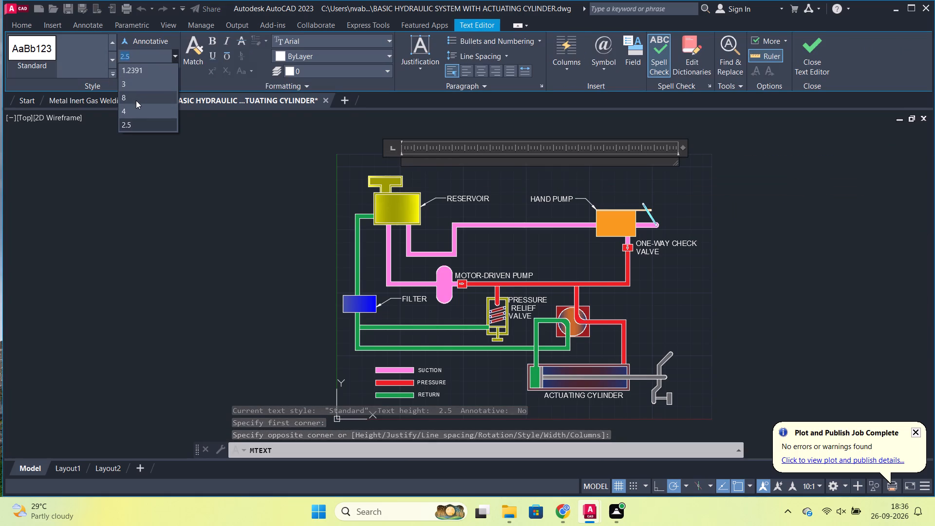
click(135, 100)
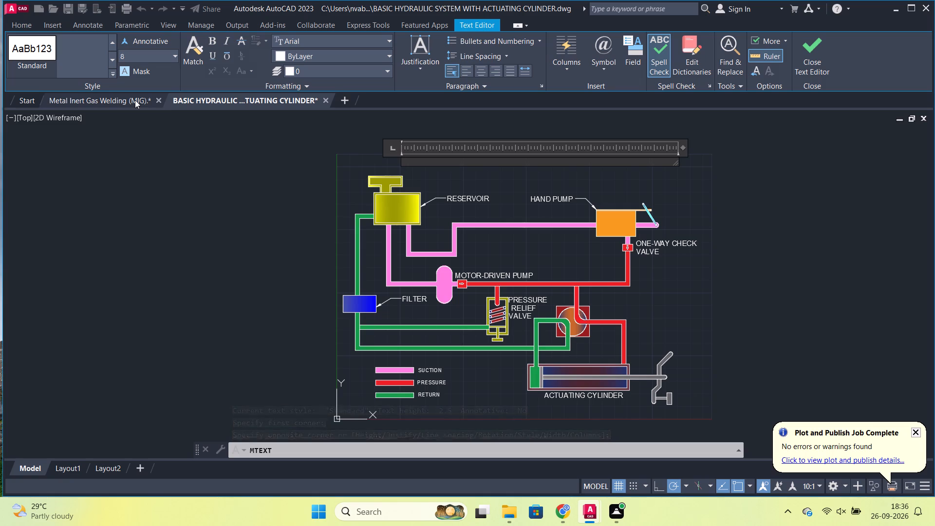
text(BASIC)
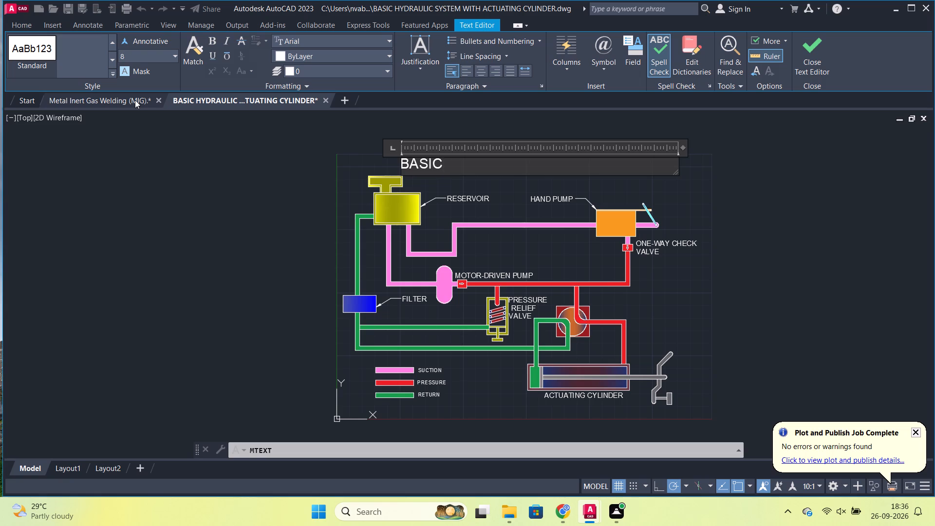
key(BackSpace)
key(BackSpace)
key(BackSpace)
key(BackSpace)
key(BackSpace)
text(HY)
text(DRAULIC)
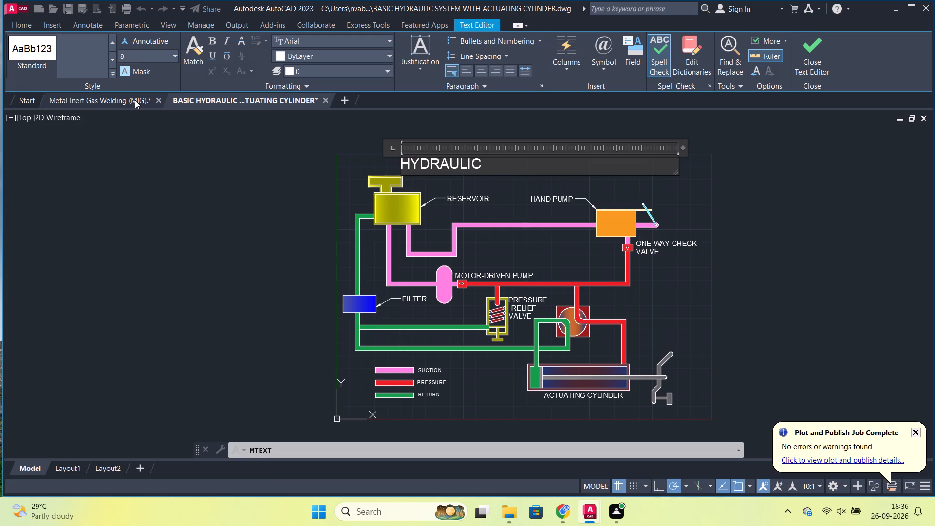
click(135, 100)
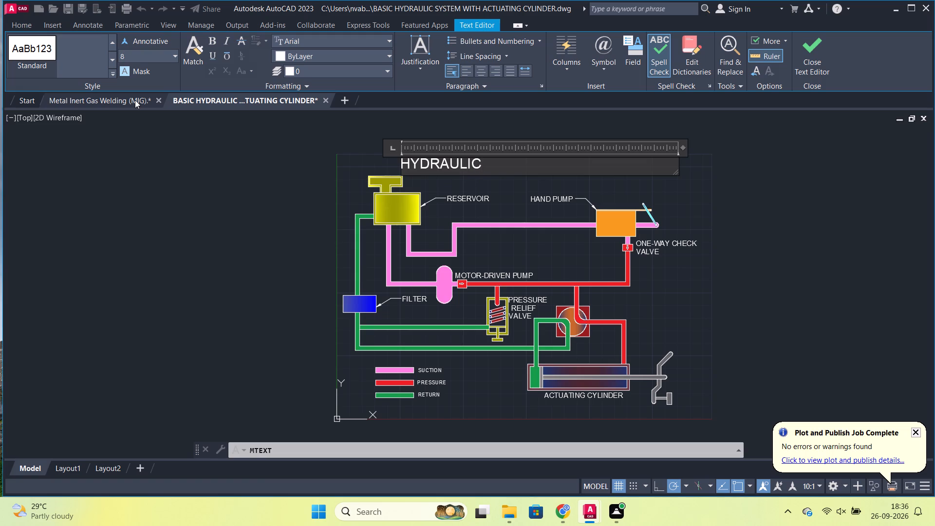
key(space)
text(SYSTEM)
double_click(135, 100)
key(space)
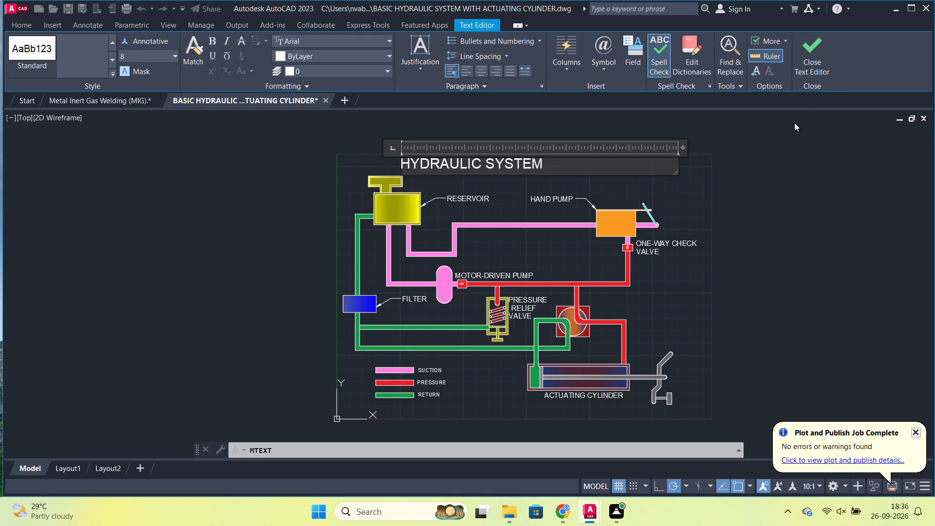
click(822, 58)
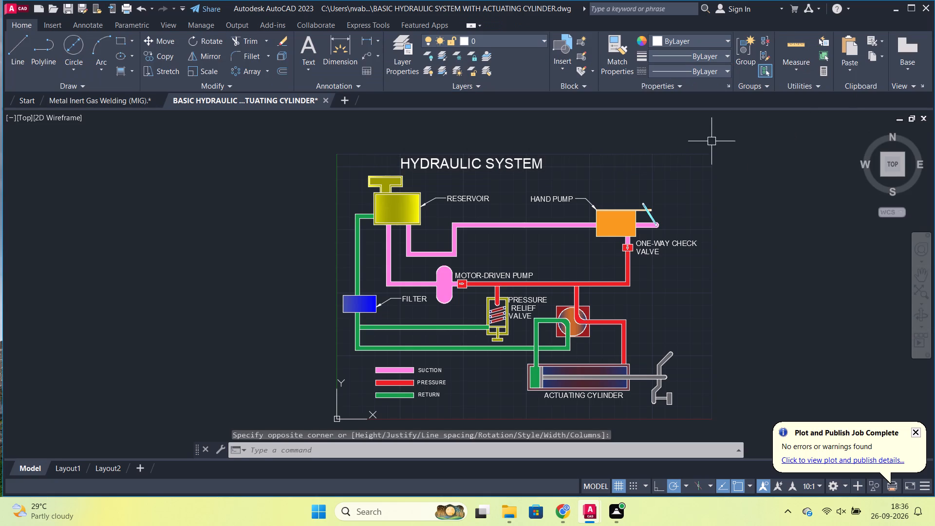
Move the HYDRAULIC SYSTEM title right and slightly down so it sits centred above the diagram.
click(470, 164)
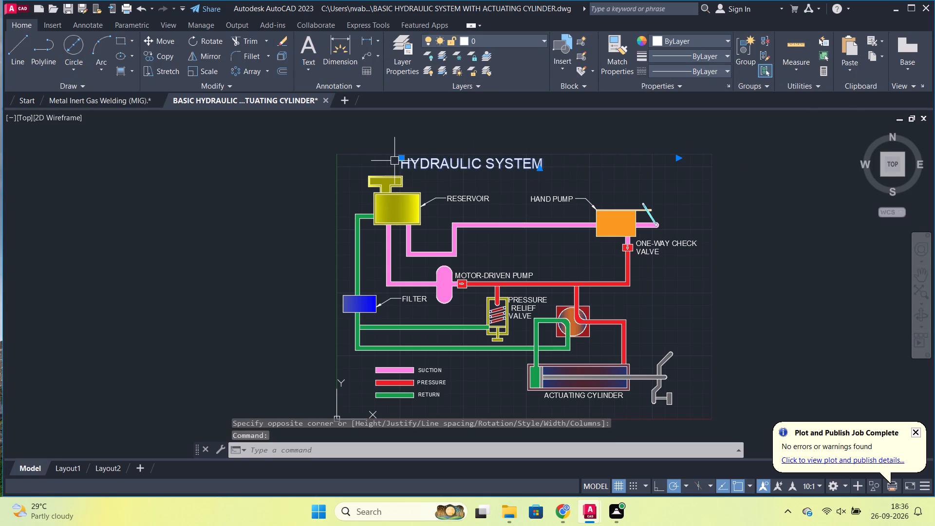
click(401, 160)
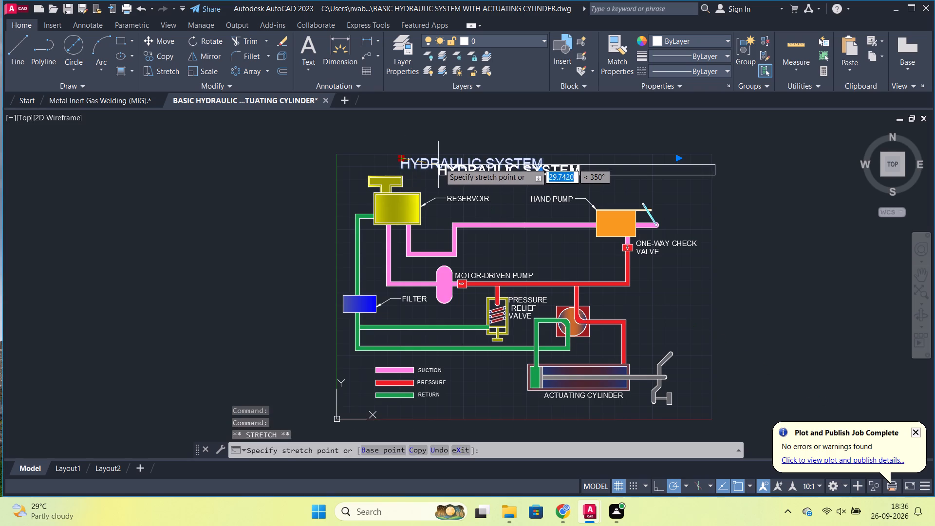
click(448, 166)
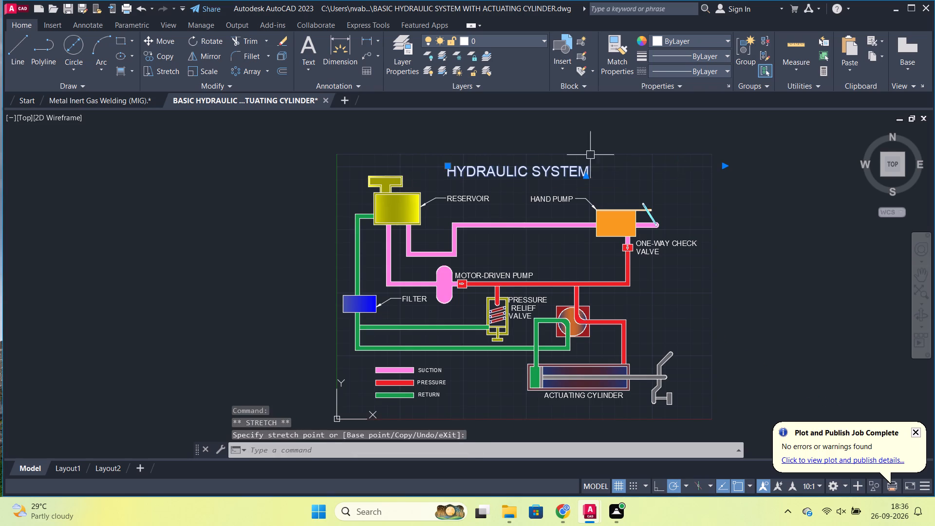
click(446, 166)
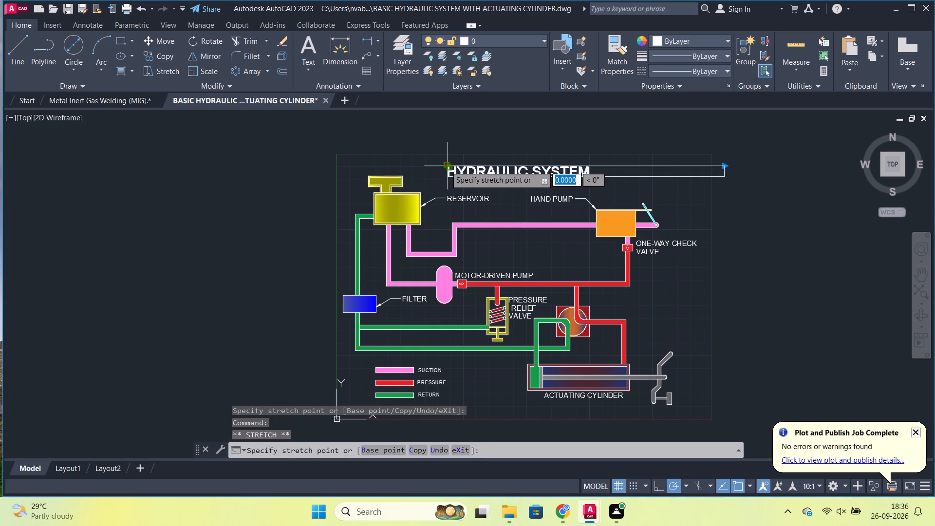
click(456, 166)
scroll(746, 229, down, 1)
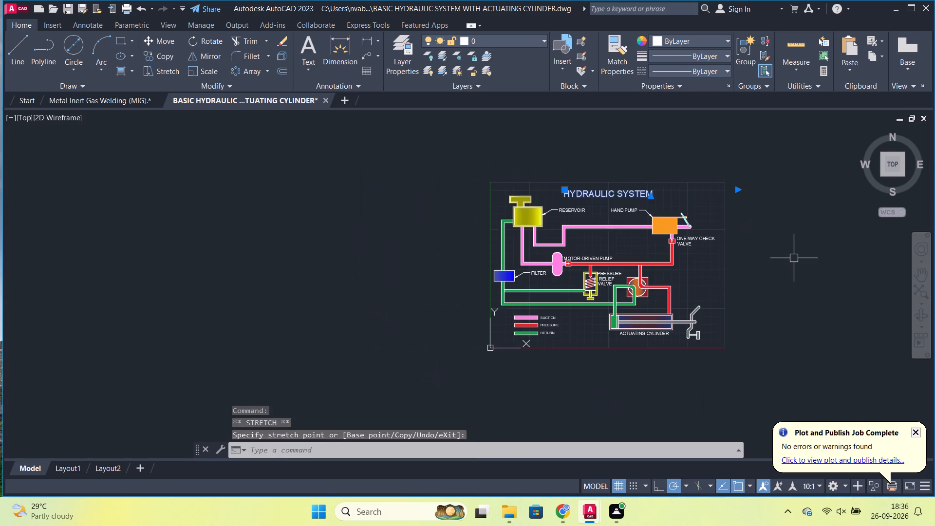
scroll(796, 258, up, 1)
key(Escape)
Save the drawing under its existing name.
middle_drag(751, 294, 703, 252)
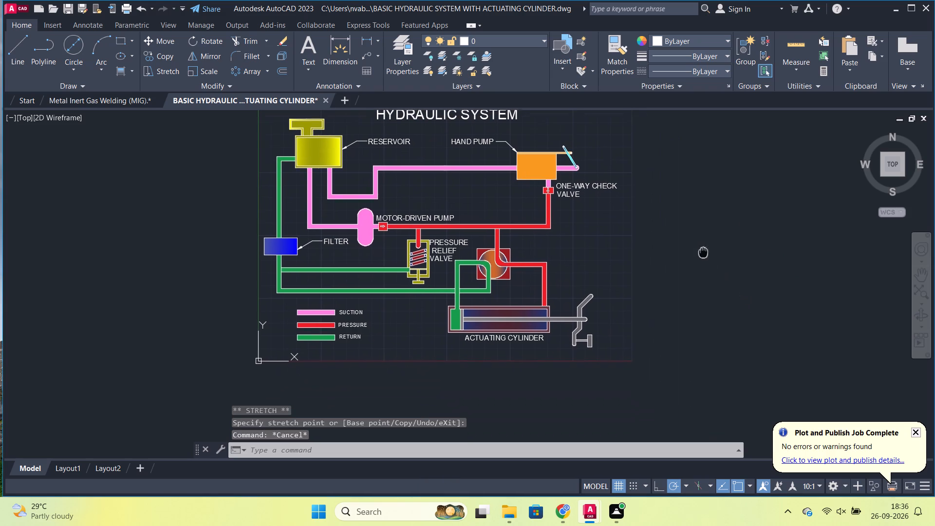
key(ctrl+s)
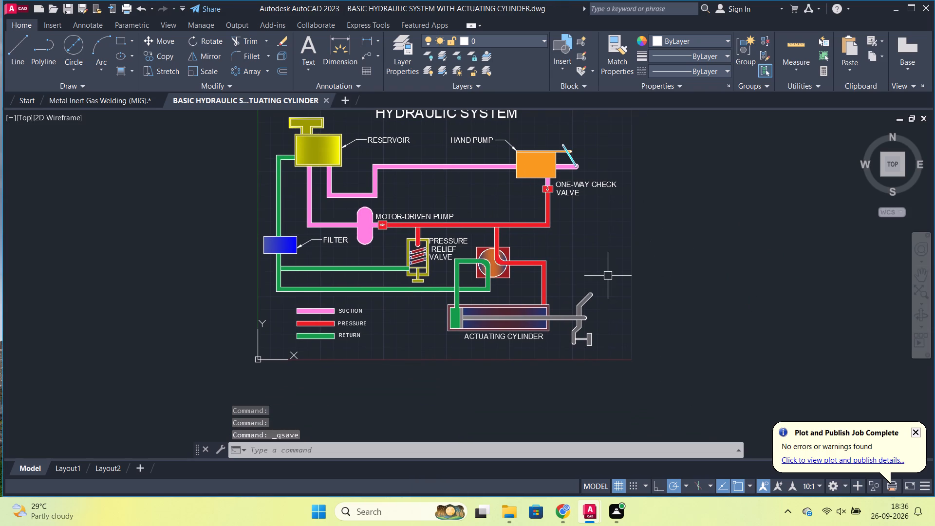
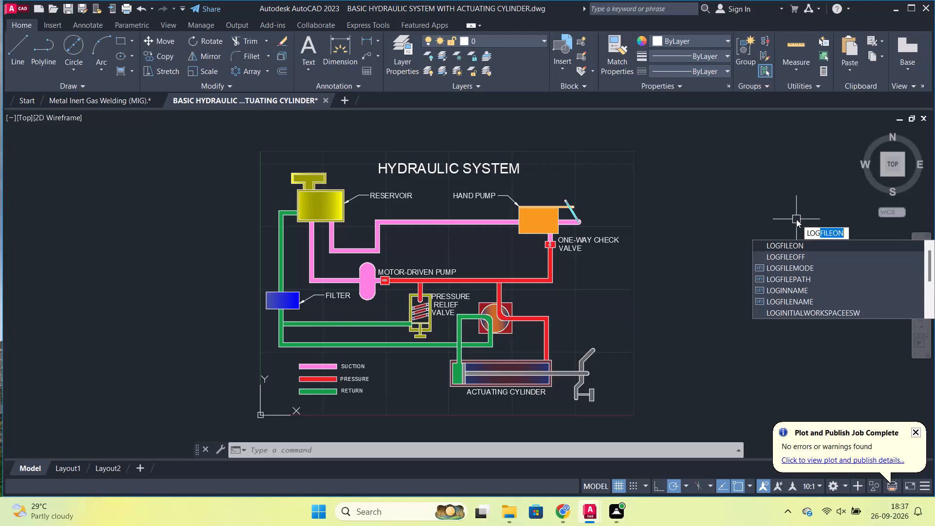
Turn off log file recording with the LOGFILEOFF command.
click(783, 256)
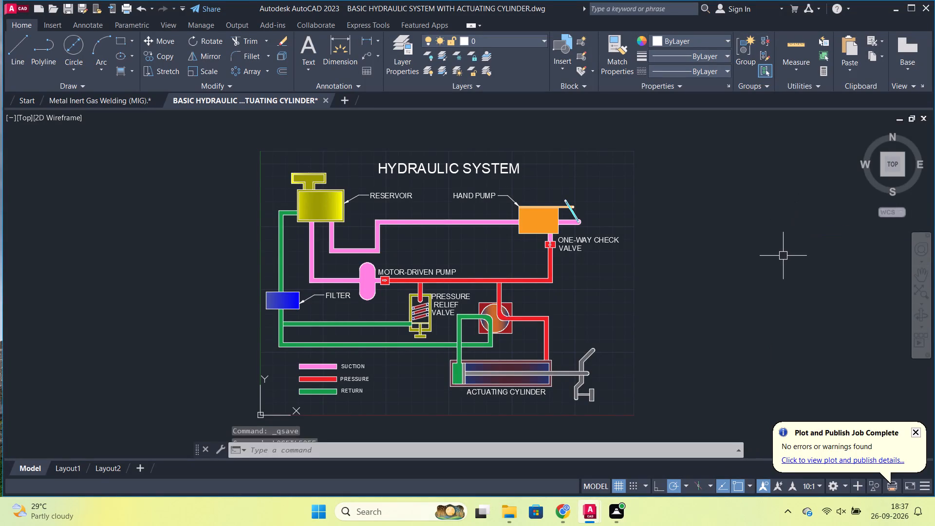
Save the drawing under its existing name.
key(ctrl+s)
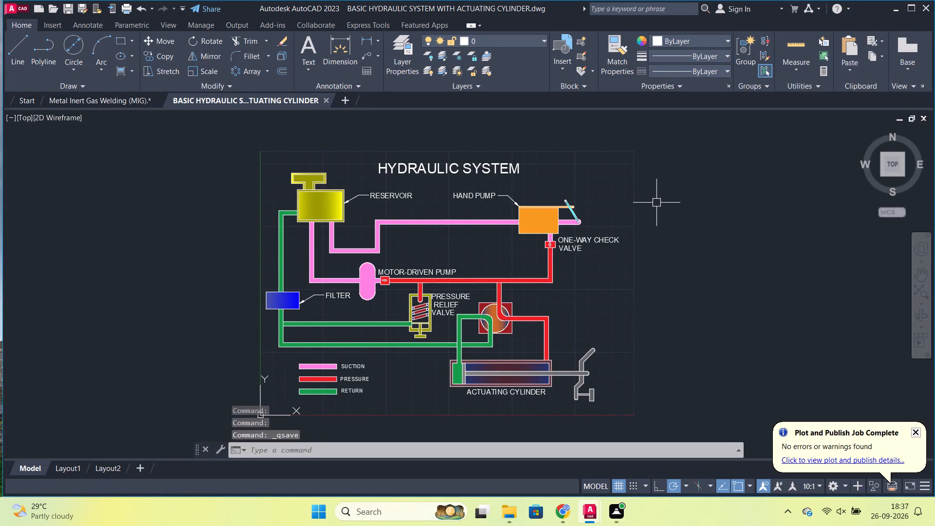
Set up a plot with the DWG To PDF.pc3 plotter, ISO A4 (297.00 x 210.00 MM) paper and landscape orientation.
text(PLOT)
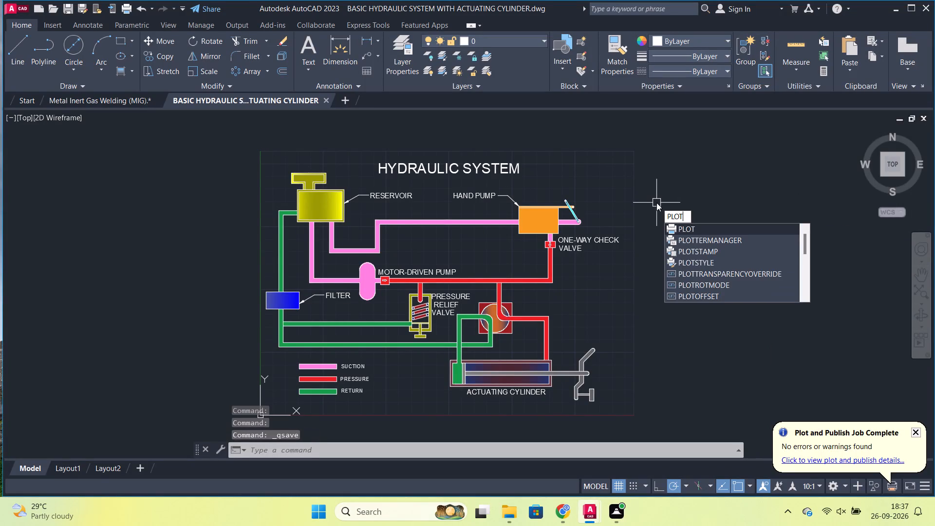
click(685, 233)
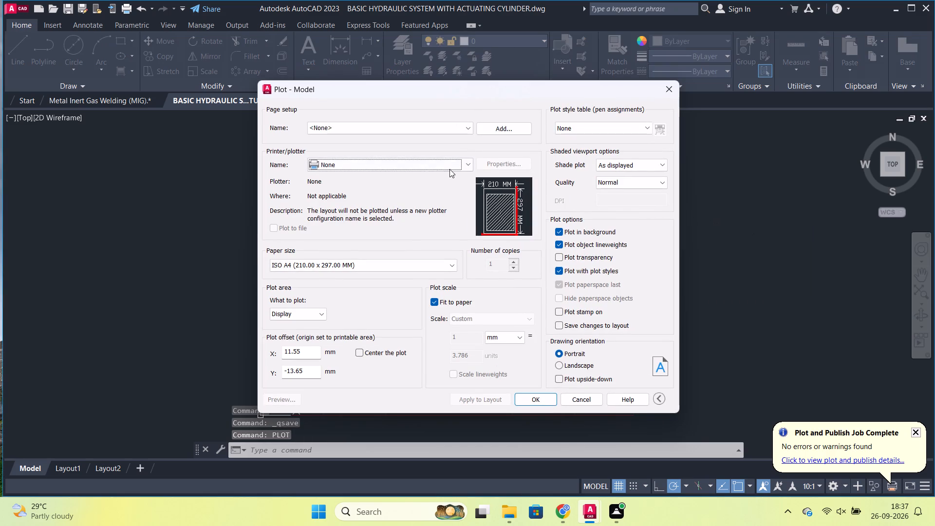
click(463, 166)
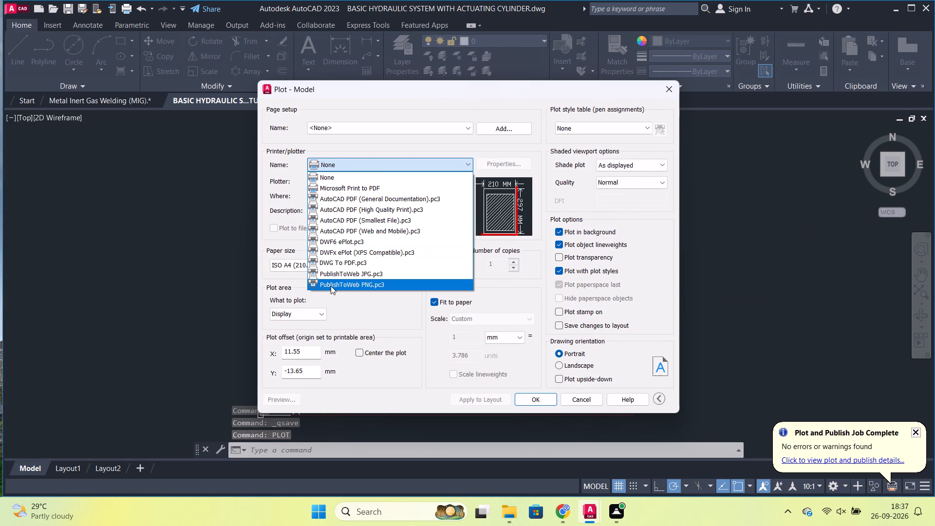
click(338, 264)
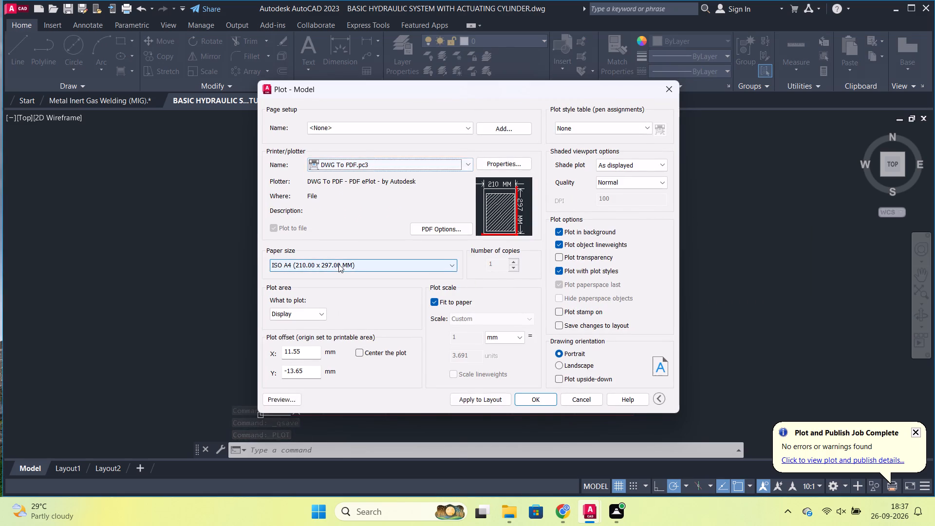
click(338, 264)
click(313, 279)
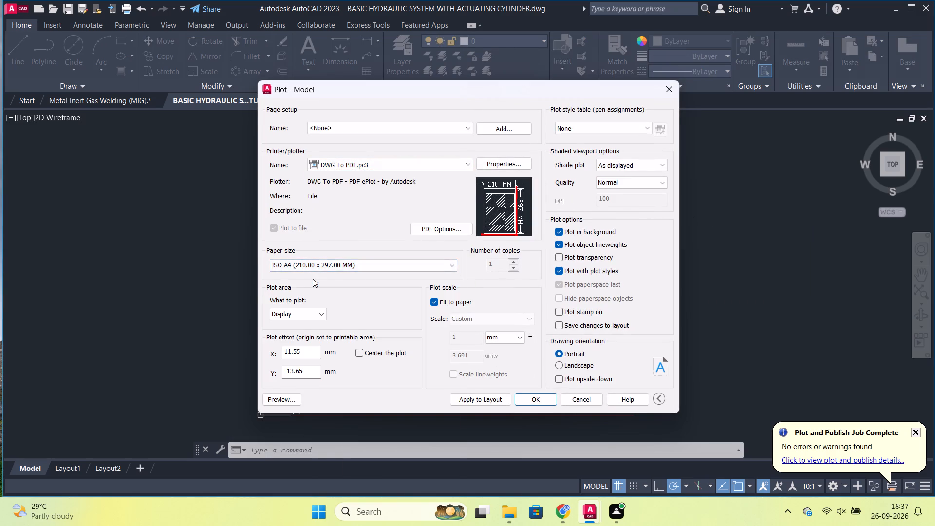
click(316, 267)
click(302, 281)
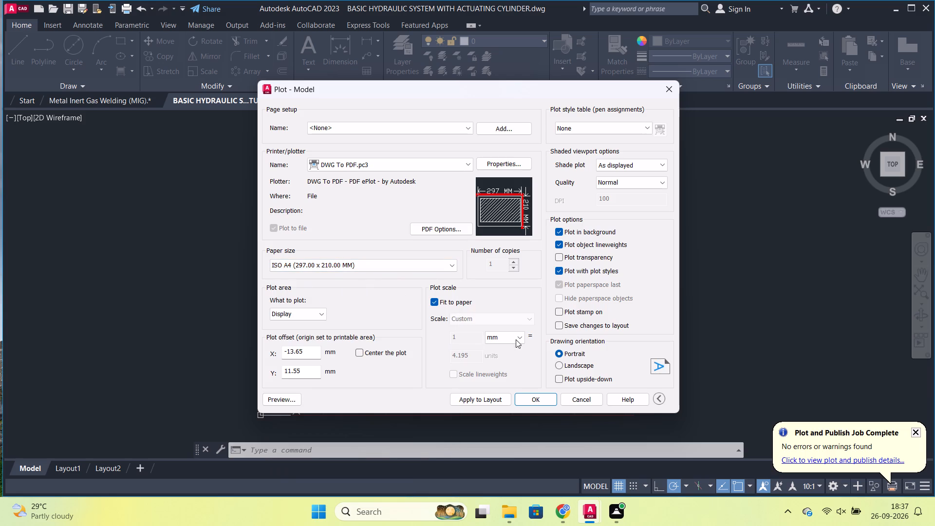
click(567, 369)
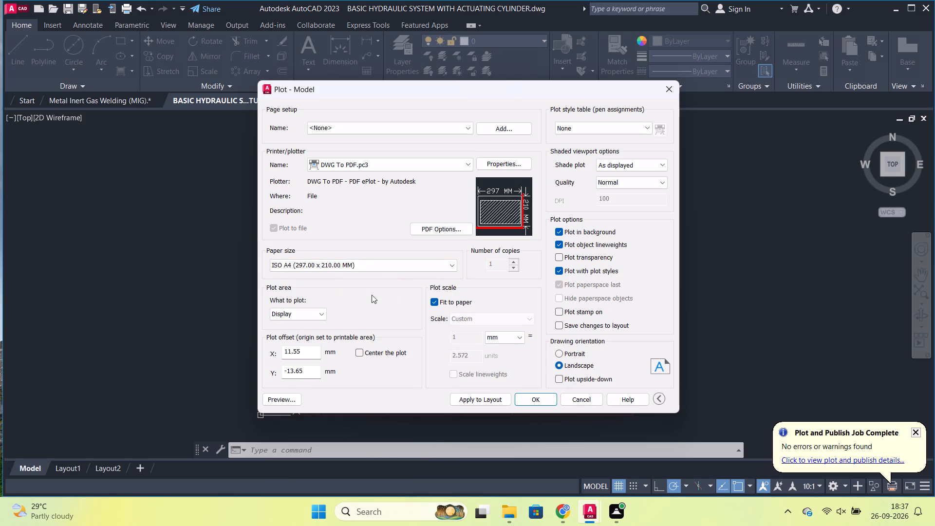
Set the plot area to a window enclosing the whole hydraulic diagram and its title.
click(318, 318)
click(304, 348)
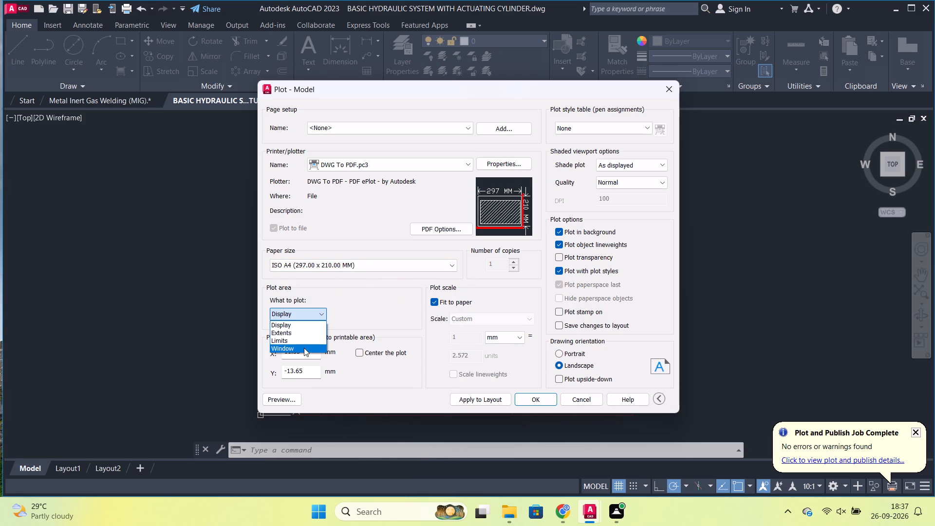
scroll(360, 244, down, 2)
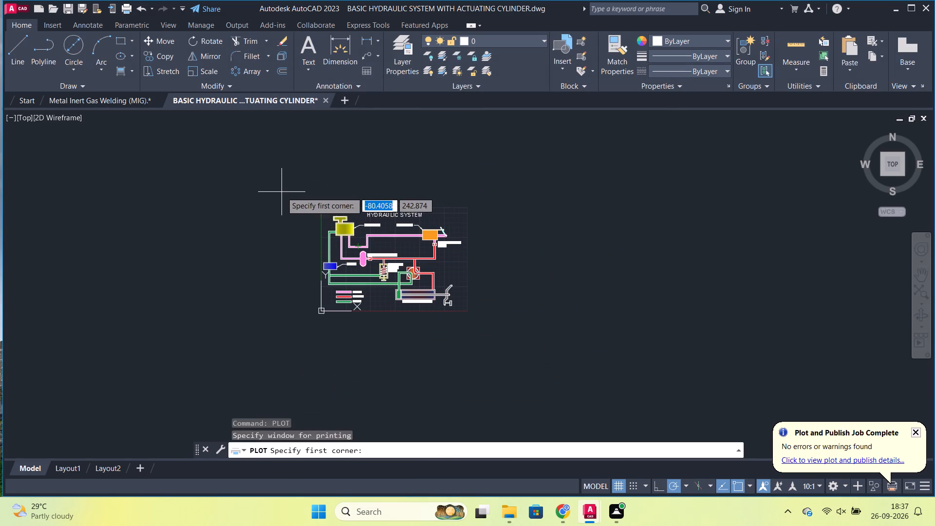
click(281, 192)
click(493, 333)
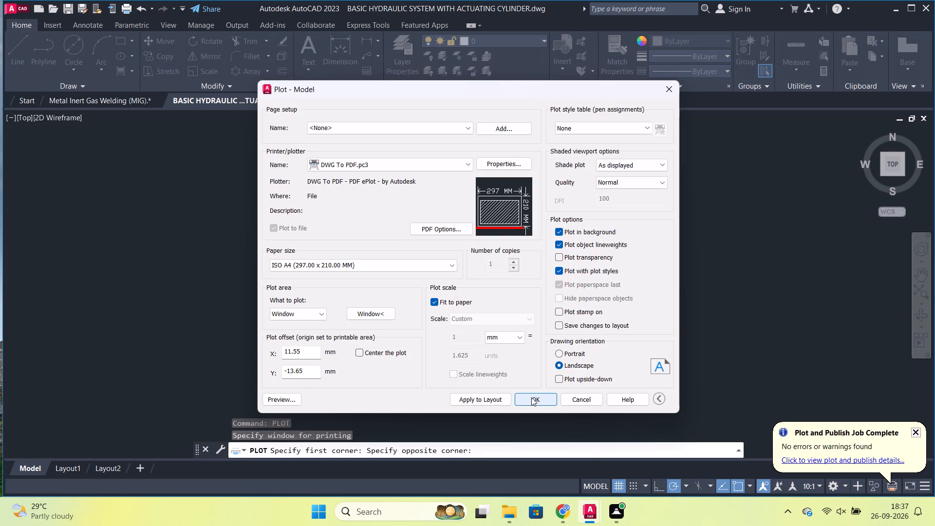
Plot the diagram to the Desktop as BASIC HYDRAULIC SYSTEM WITH ACTUATING CYLINDER-Model.pdf and dismiss the background job notice.
click(531, 397)
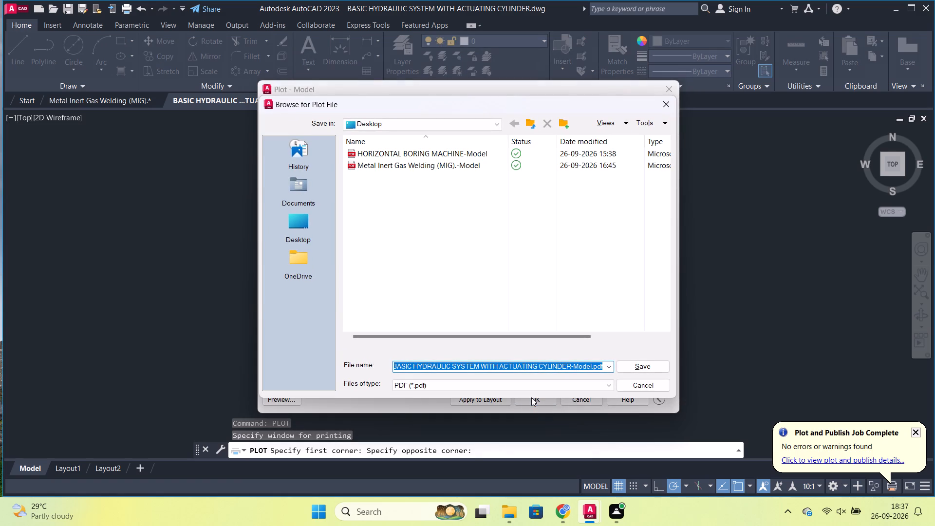
click(648, 363)
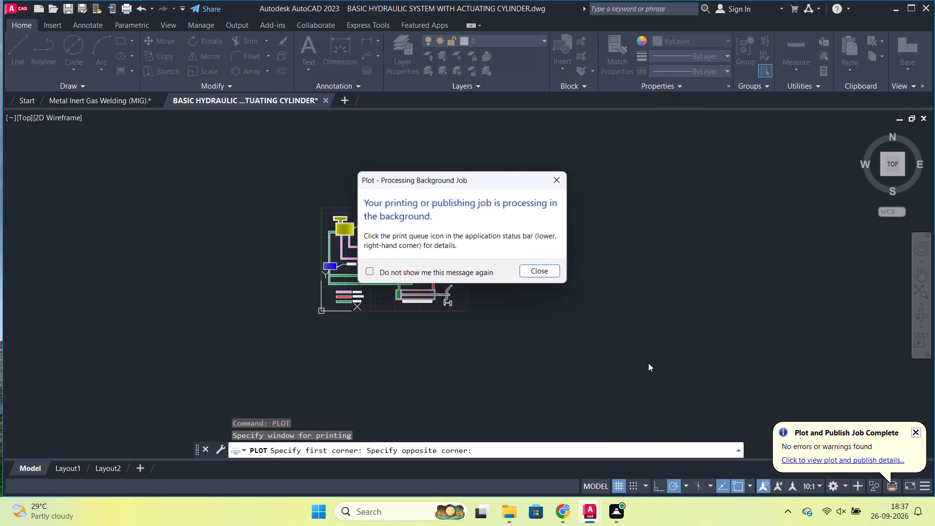
click(533, 271)
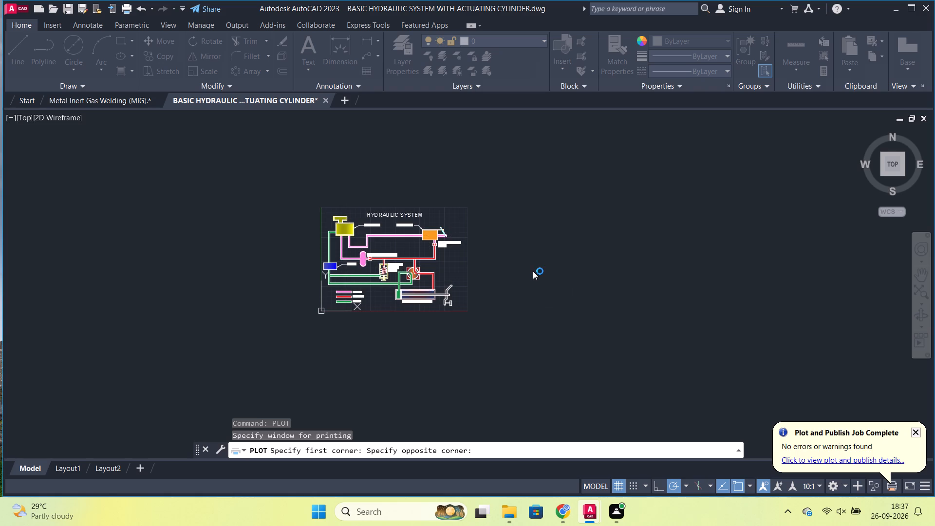